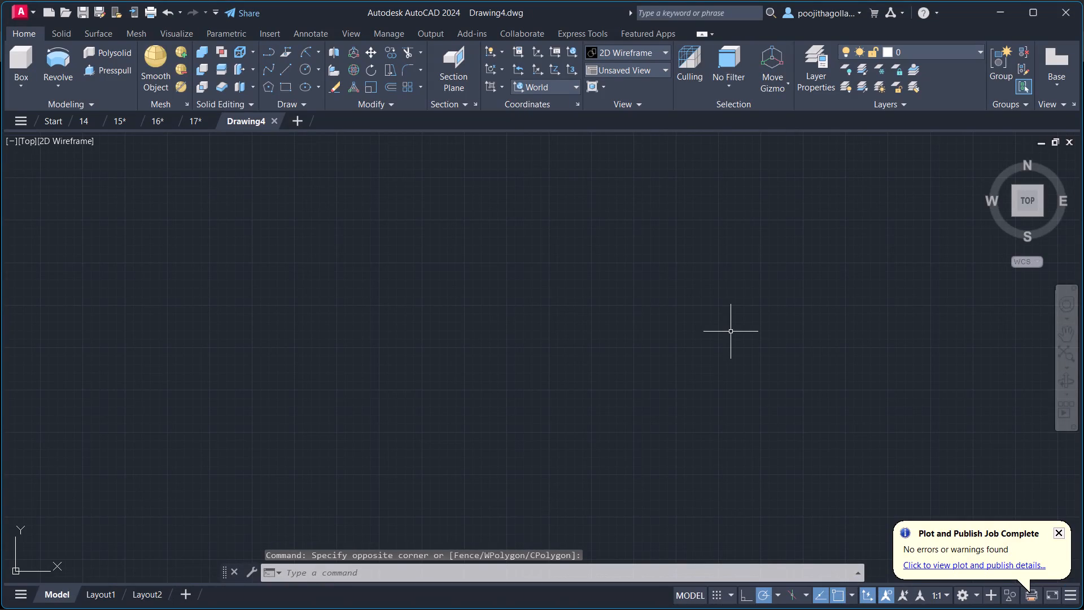
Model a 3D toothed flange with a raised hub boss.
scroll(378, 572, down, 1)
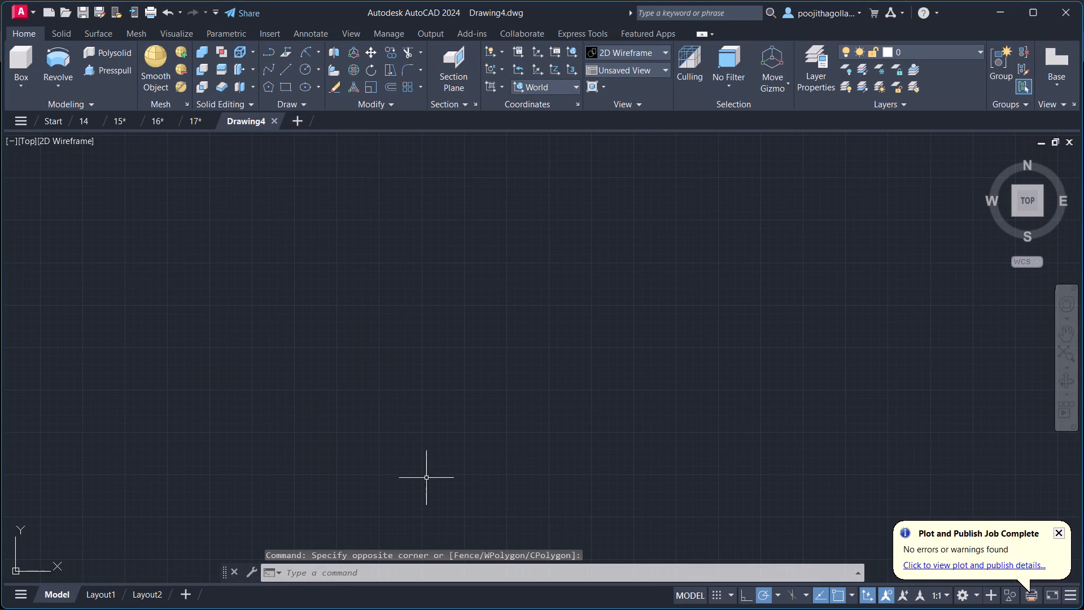
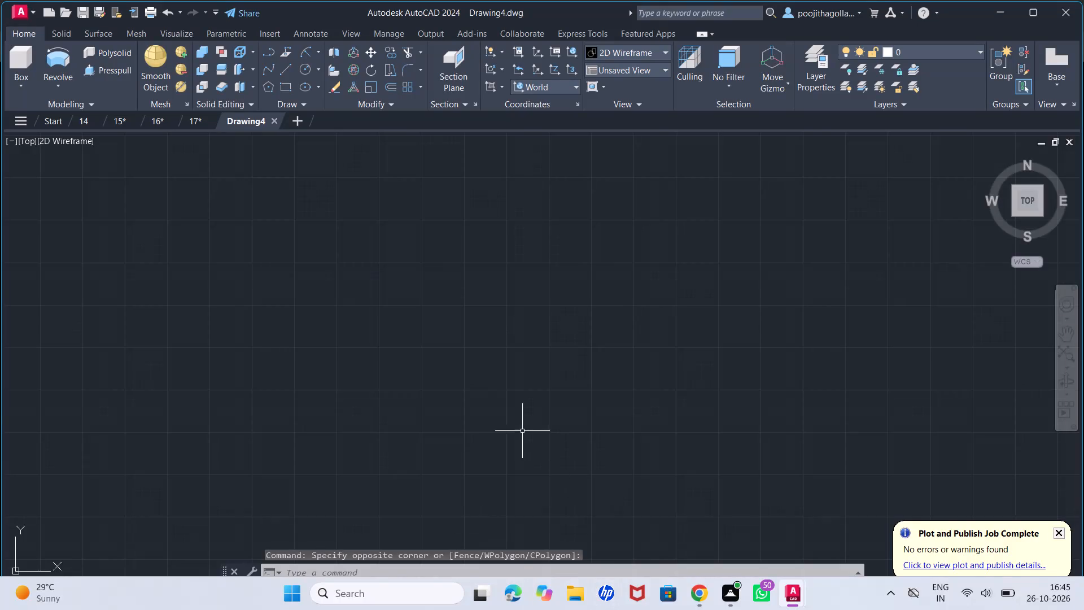
Save the new drawing in the CAD folder under the file name 18.
middle_click(409, 356)
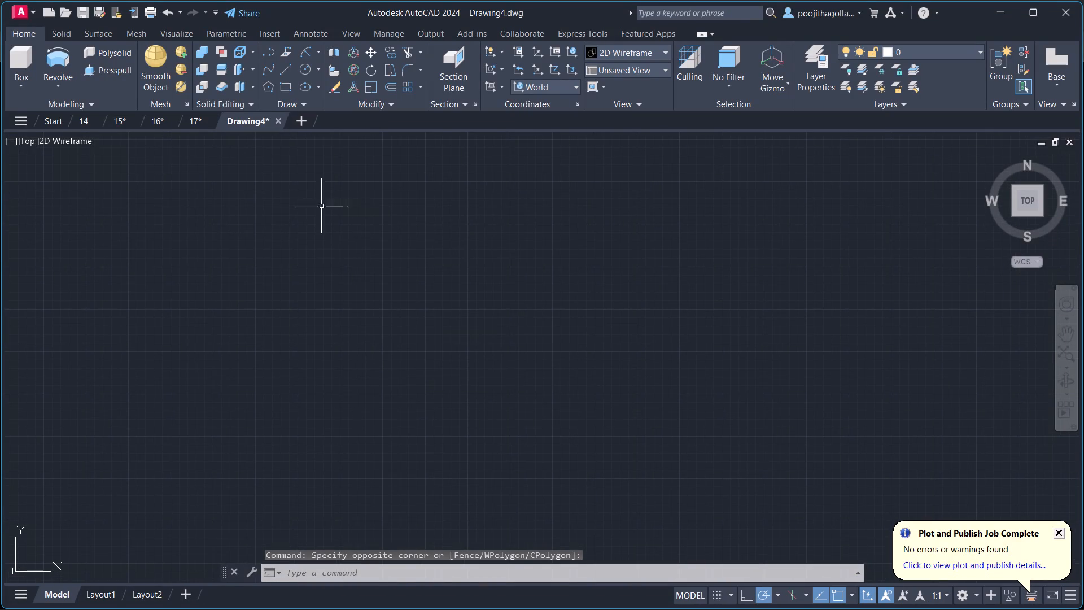
key(ctrl+s)
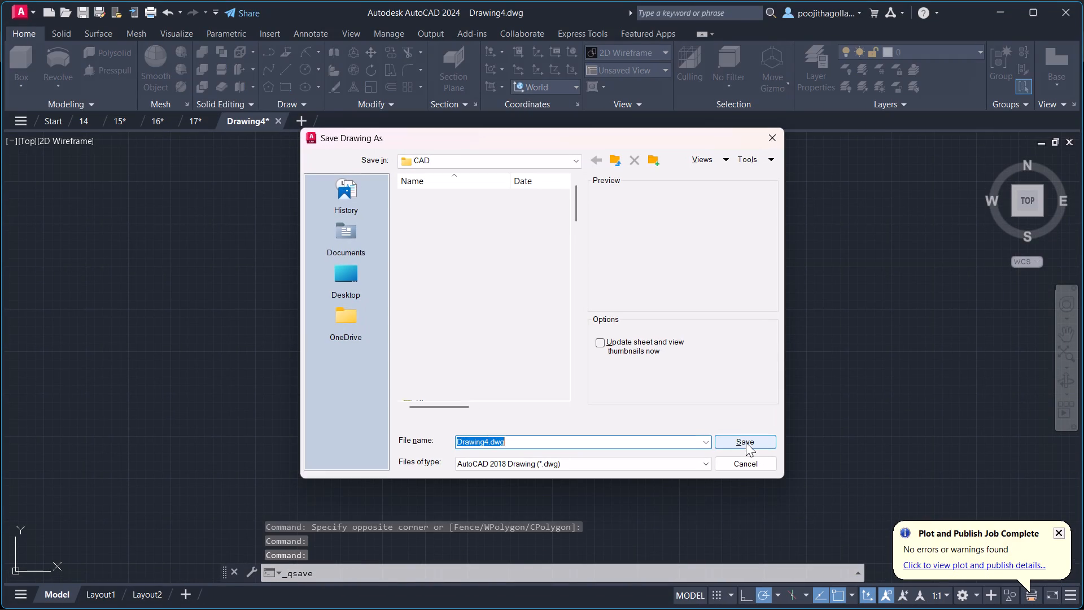
key(1)
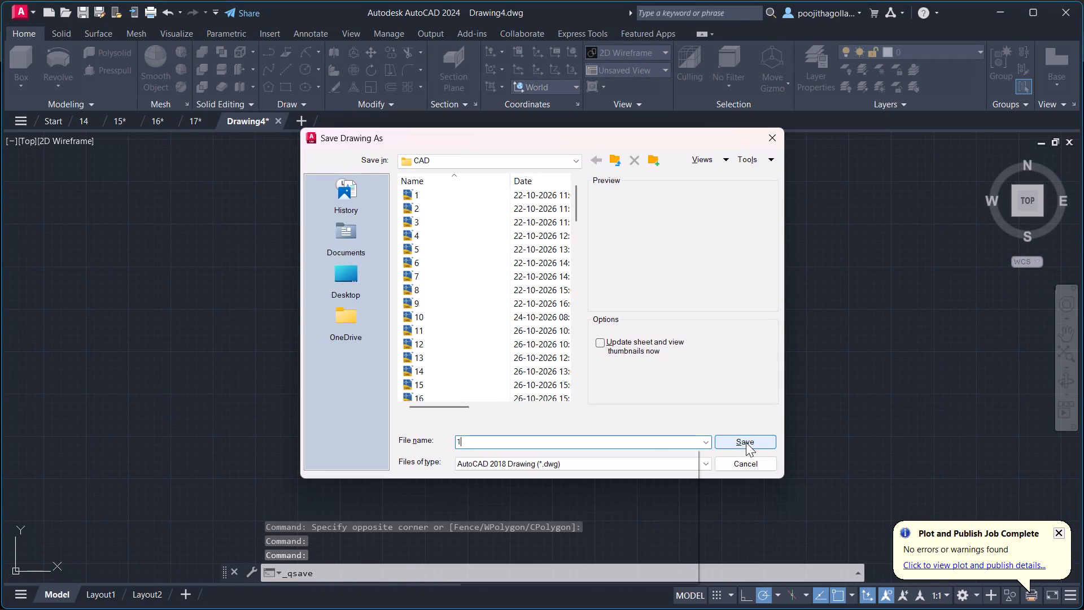
key(8)
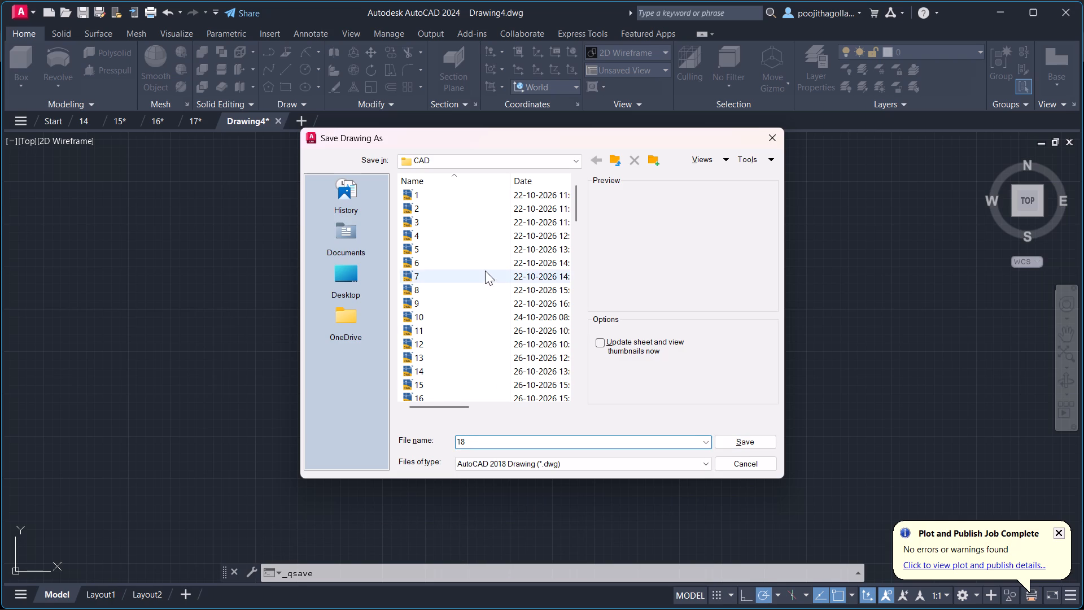
scroll(485, 271, down, 2)
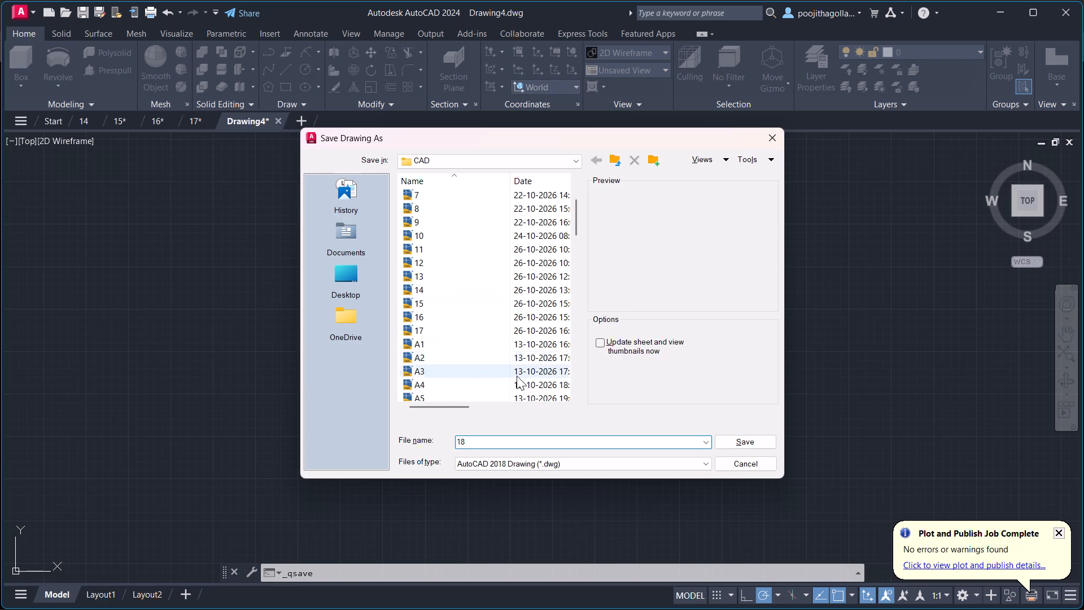
click(738, 441)
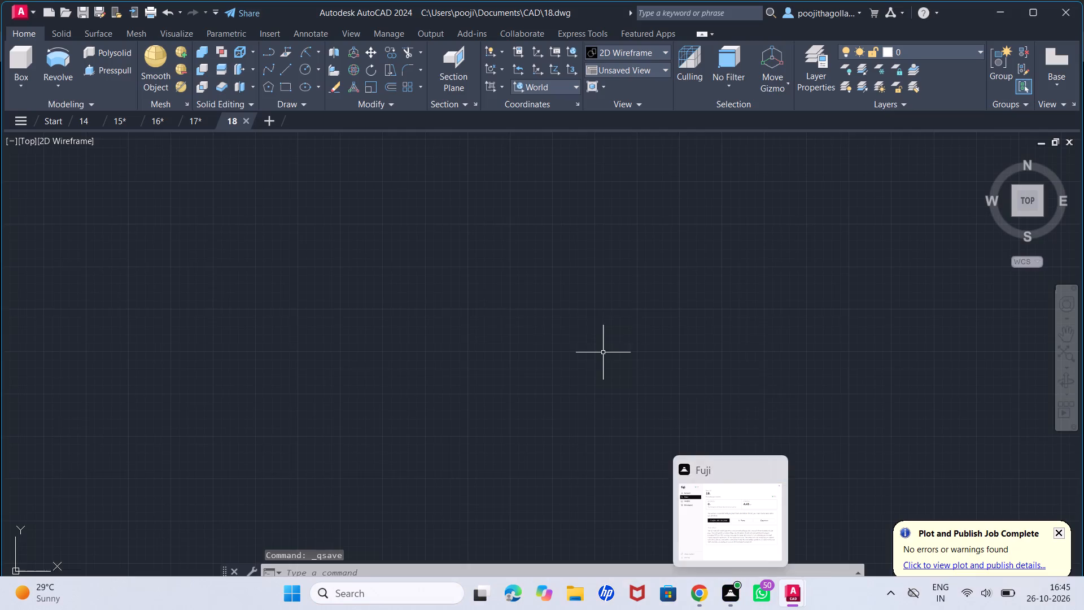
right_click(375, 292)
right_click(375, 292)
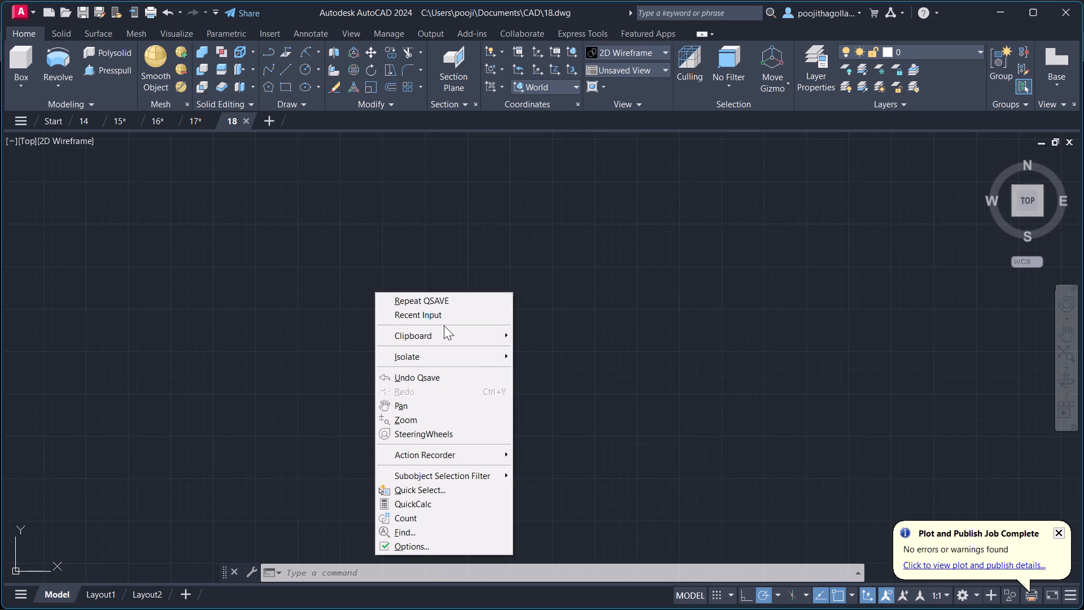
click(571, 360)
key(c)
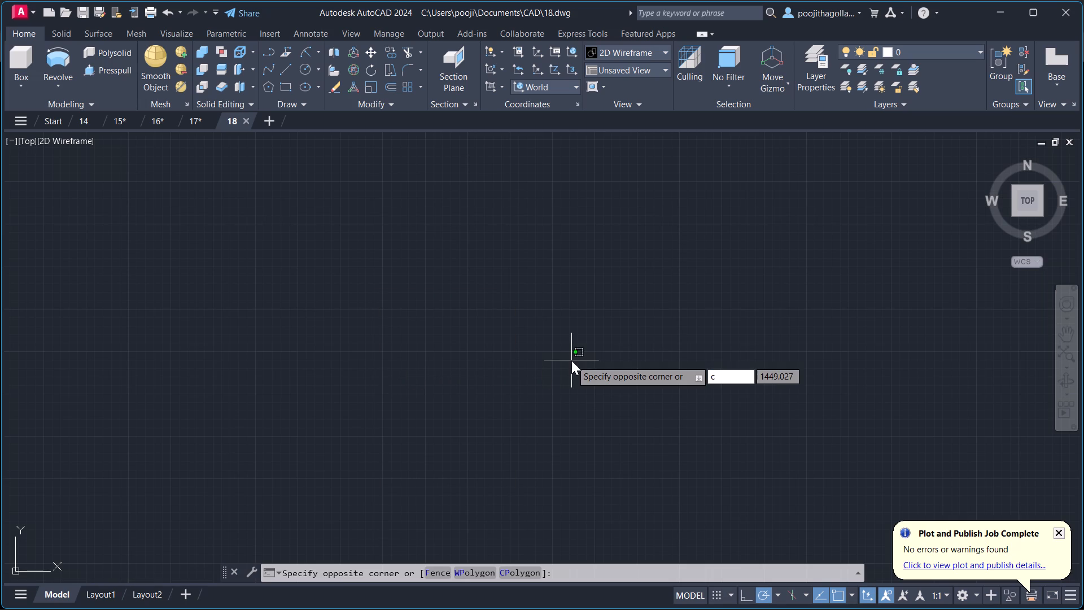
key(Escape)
Draw a circle of radius 18 in the empty drawing area.
key(c)
key(Return)
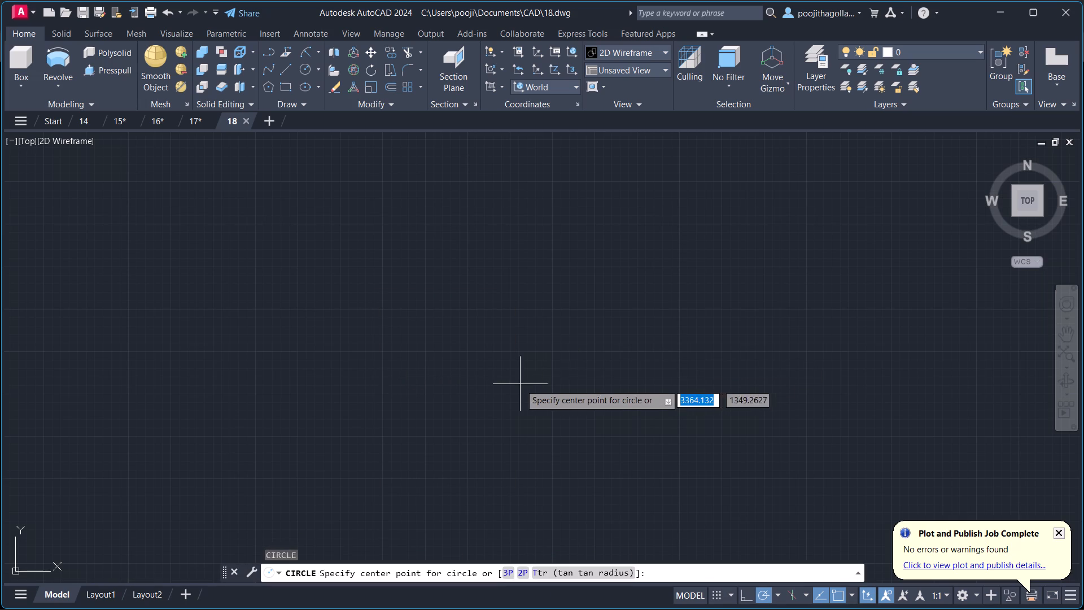
click(495, 358)
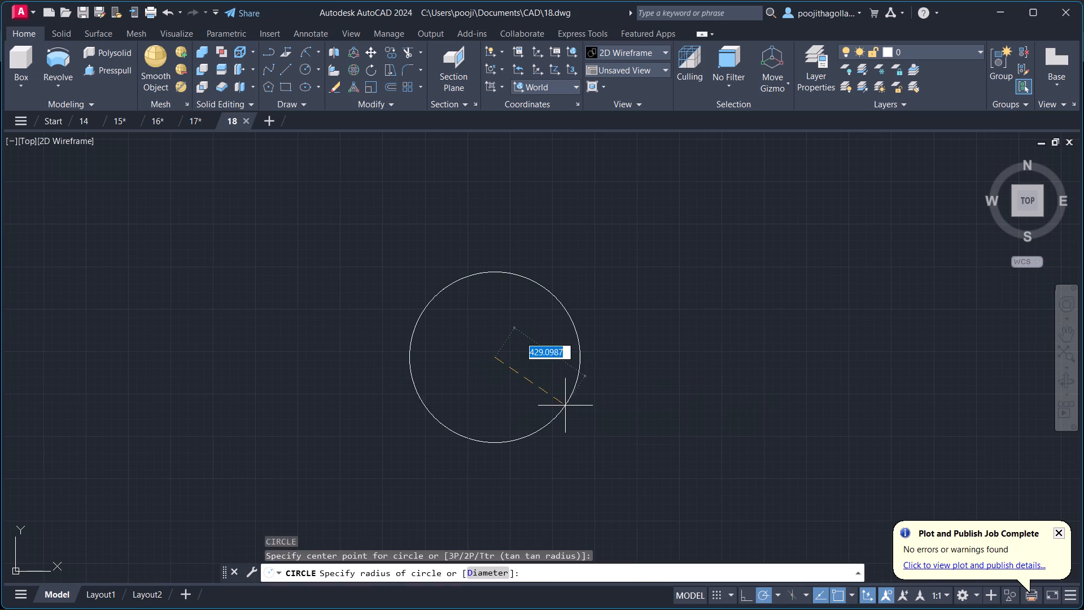
text(18)
key(Return)
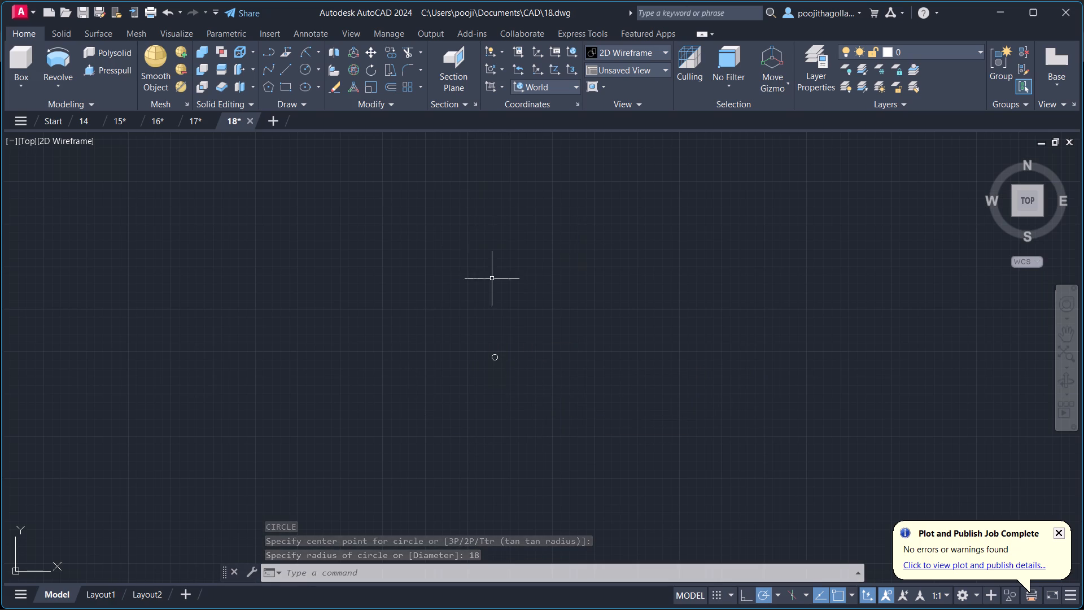
Draw a circle of radius 25 concentric with the radius 18 circle.
scroll(509, 332, up, 3)
scroll(469, 409, up, 1)
middle_drag(473, 406, 600, 232)
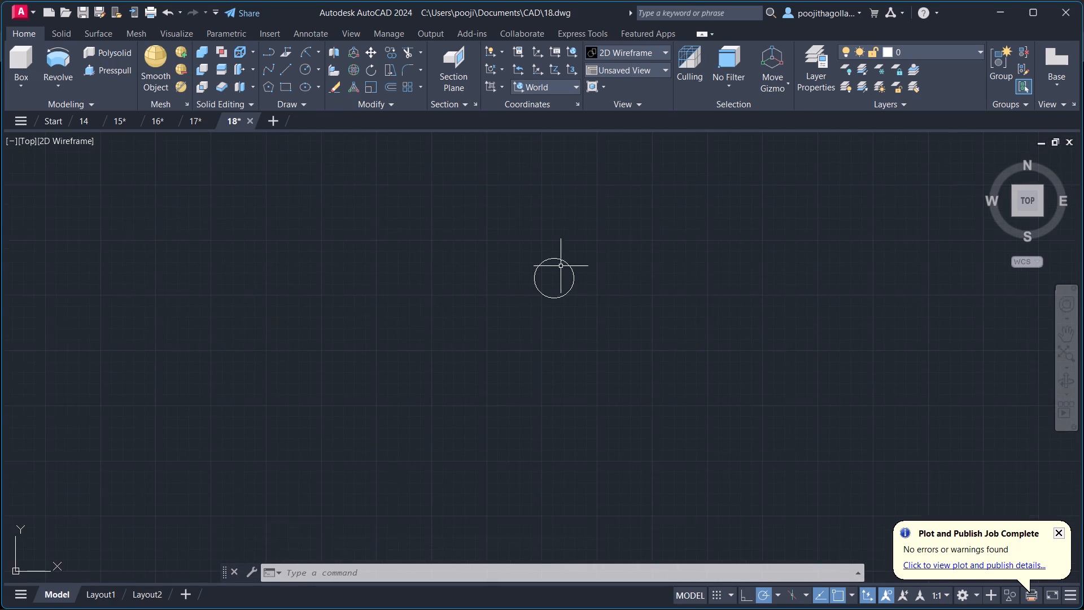
scroll(561, 266, up, 5)
middle_click(578, 293)
middle_drag(578, 293, 560, 332)
key(c)
key(Return)
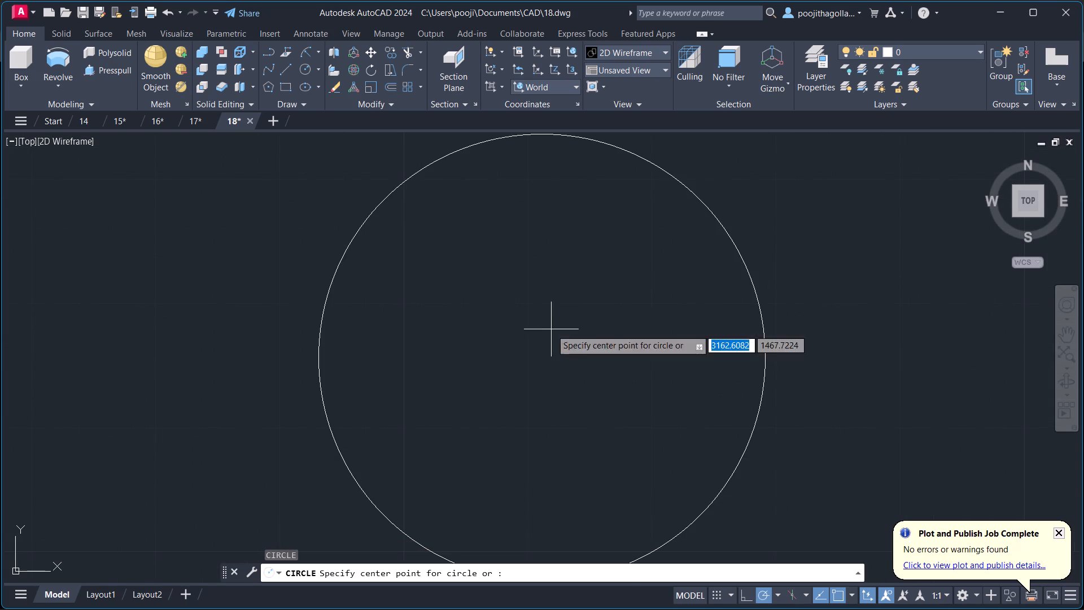
scroll(738, 456, down, 2)
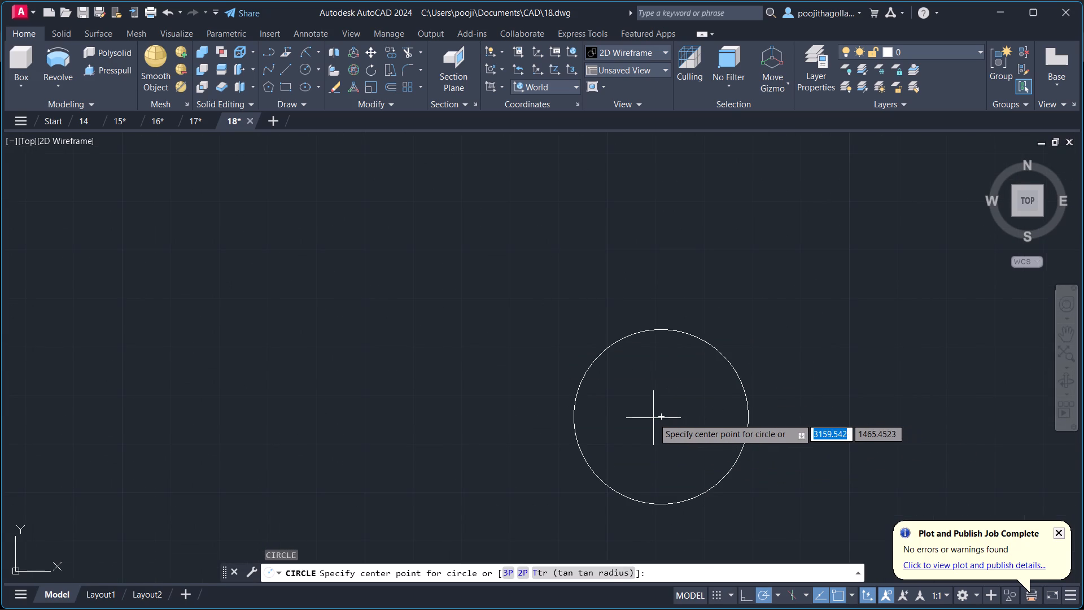
click(659, 420)
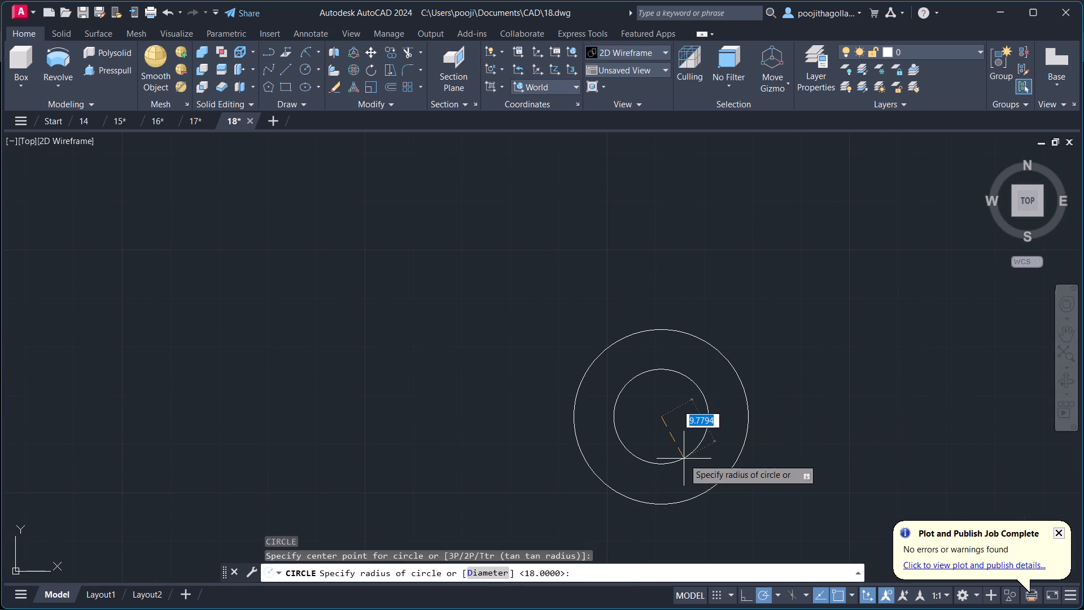
text(25)
key(Return)
Draw a circle of radius 50 from the same centre as the two existing circles.
middle_drag(662, 447, 622, 387)
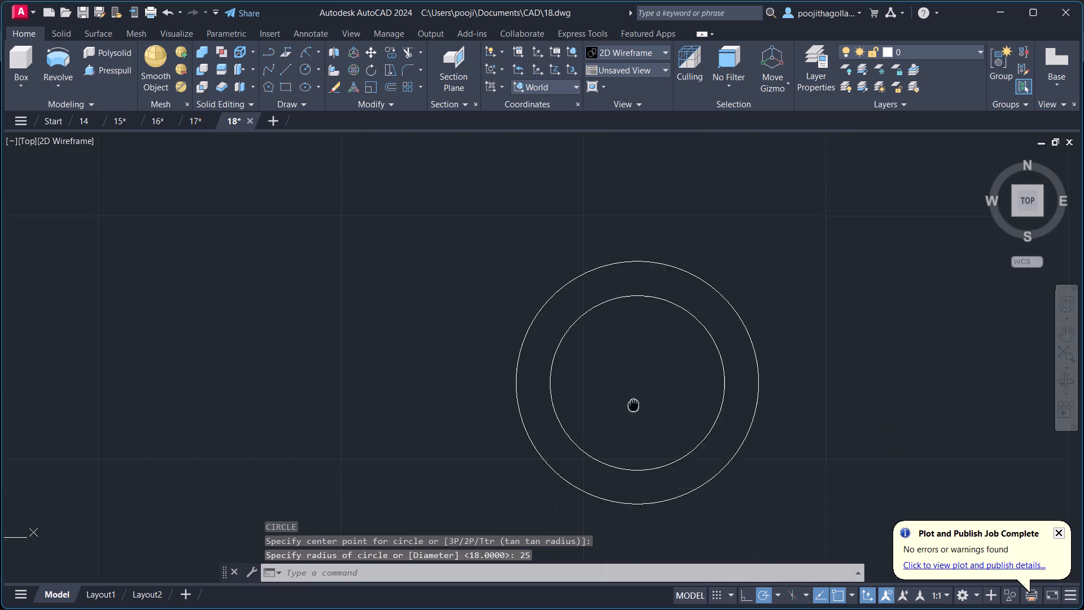
middle_drag(622, 387, 595, 367)
middle_drag(623, 320, 529, 366)
middle_drag(532, 377, 573, 356)
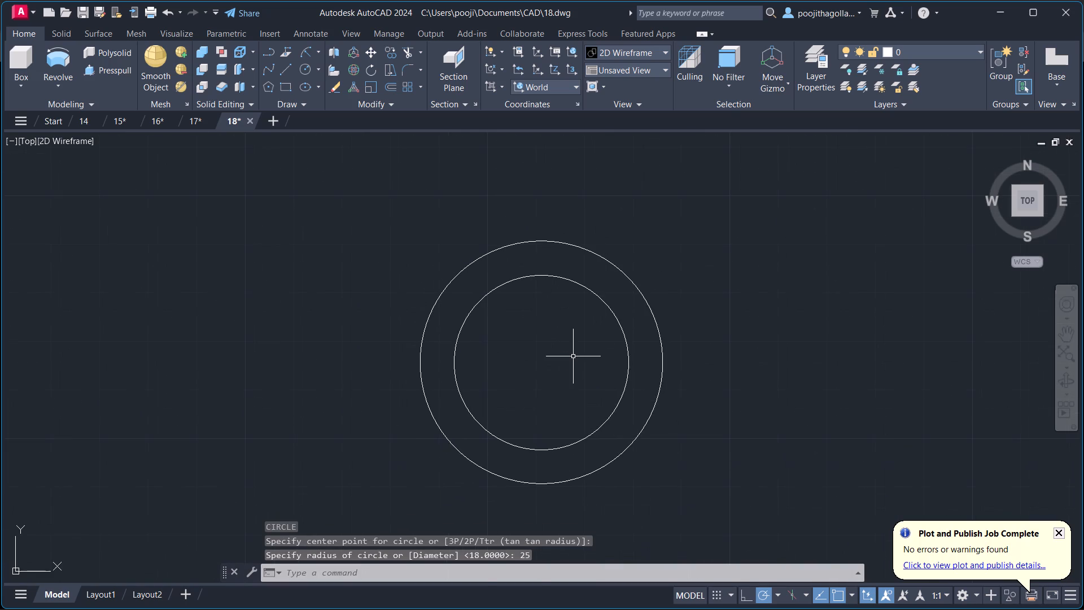
scroll(567, 382, down, 1)
middle_drag(567, 382, 596, 366)
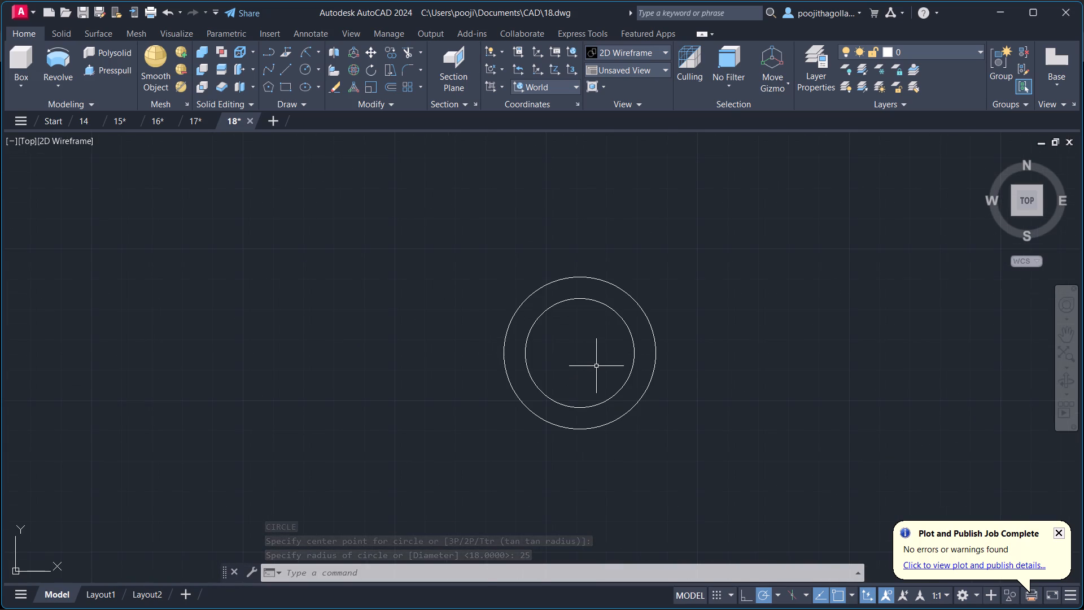
scroll(596, 366, up, 1)
middle_drag(596, 366, 596, 381)
key(c)
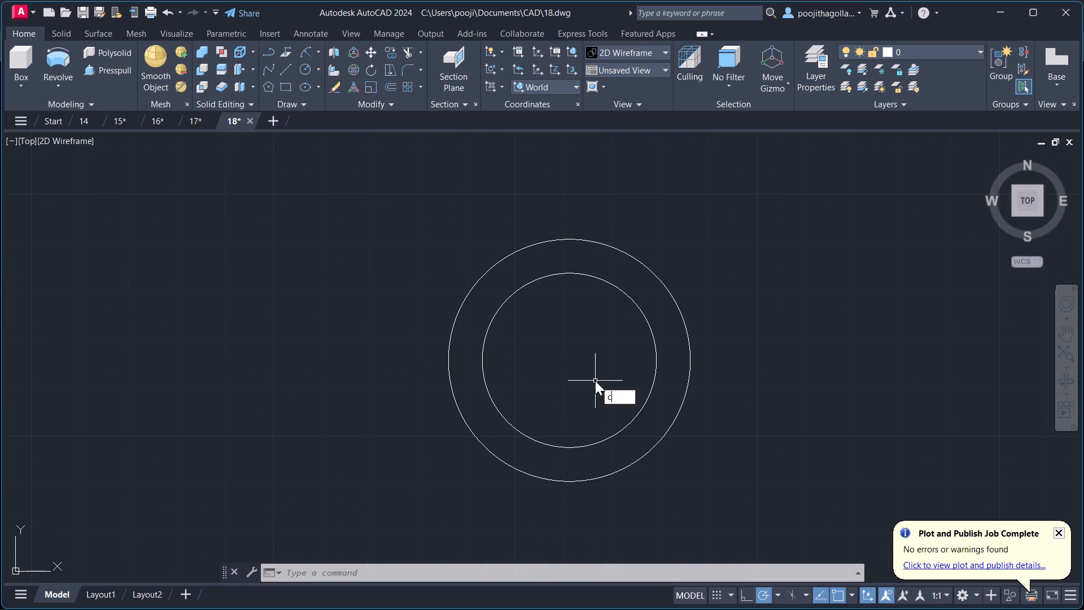
key(Return)
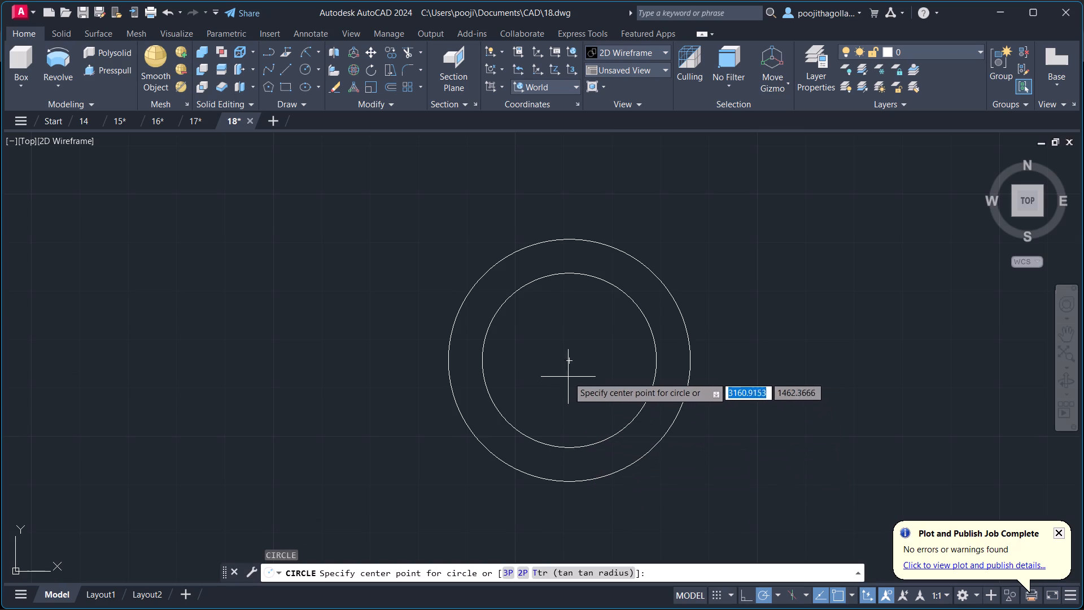
click(571, 363)
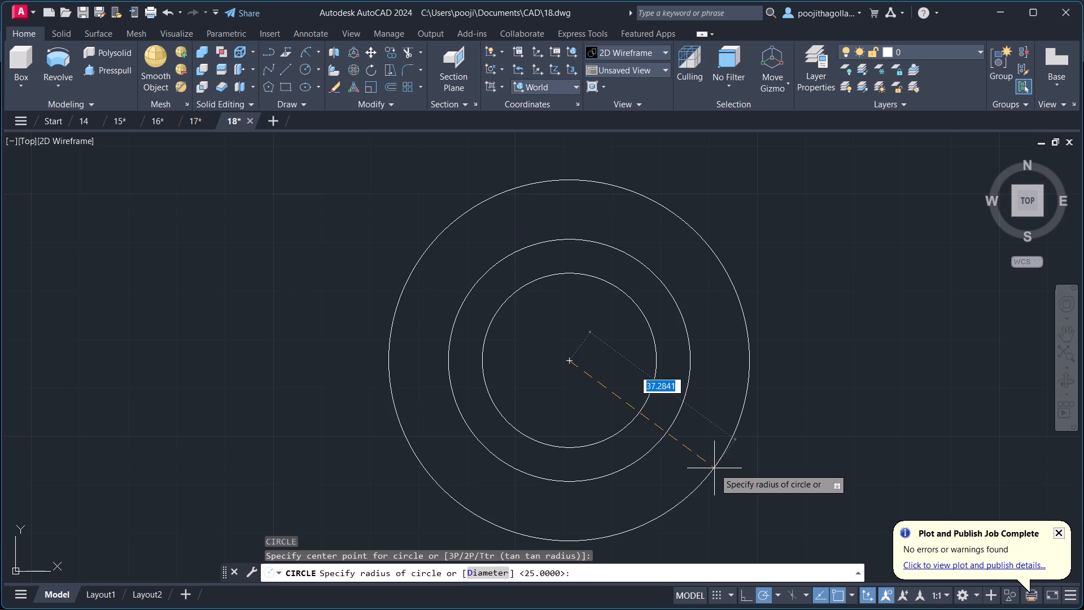
text(50)
key(Return)
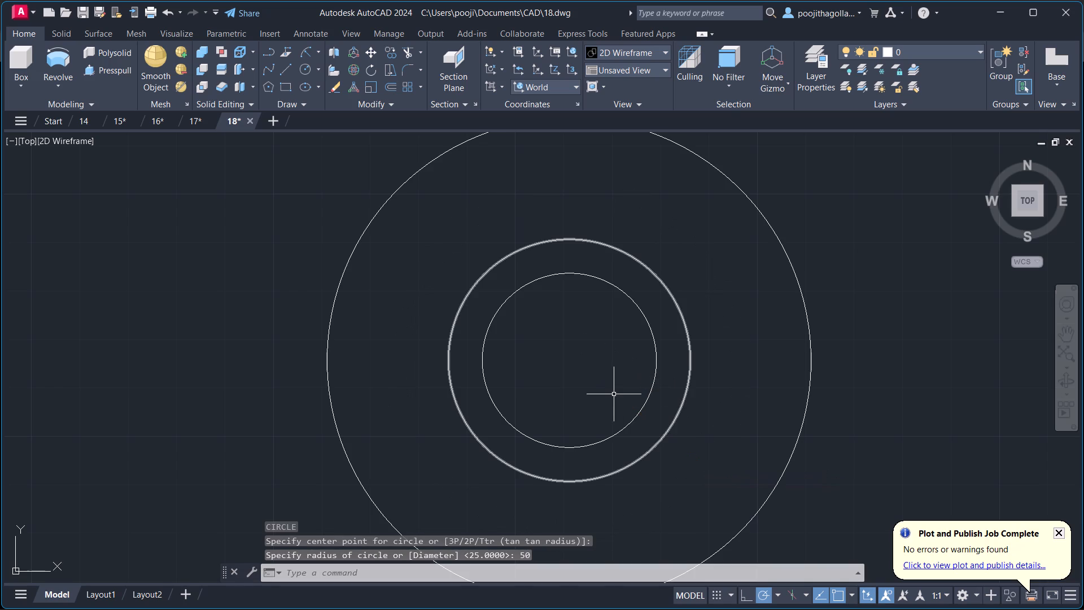
Draw a circle of radius 45 concentric with the others, just inside the radius 50 circle.
scroll(614, 388, down, 1)
key(c)
key(Return)
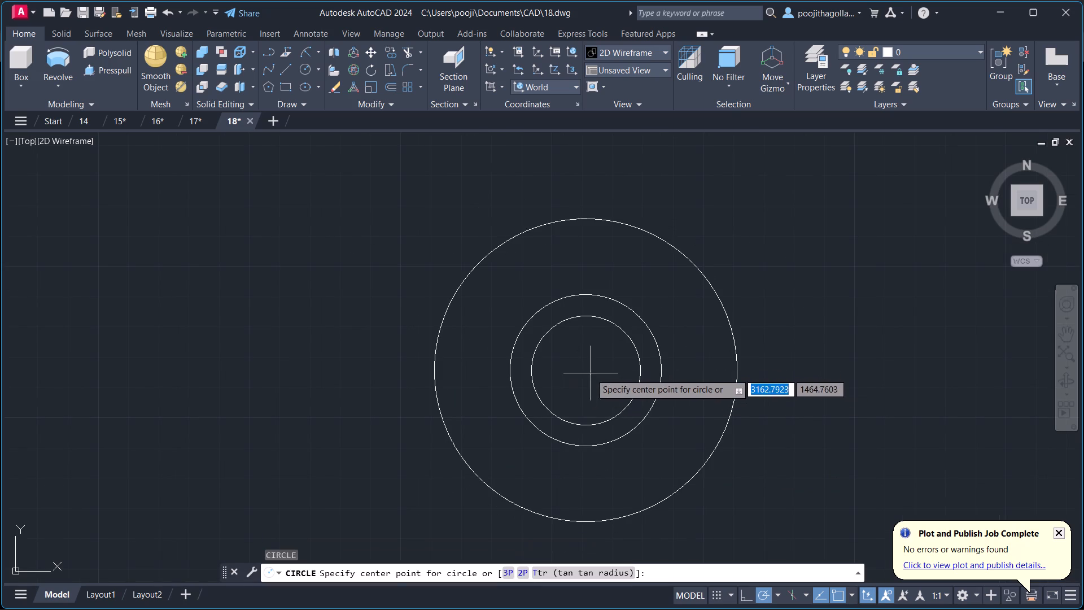
click(587, 372)
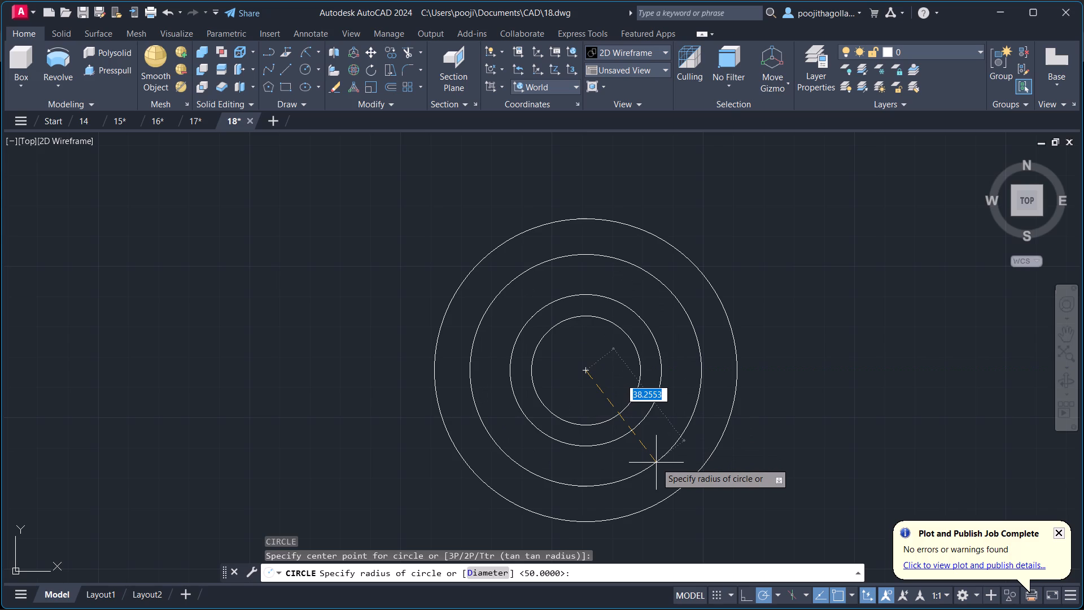
text(45)
key(Return)
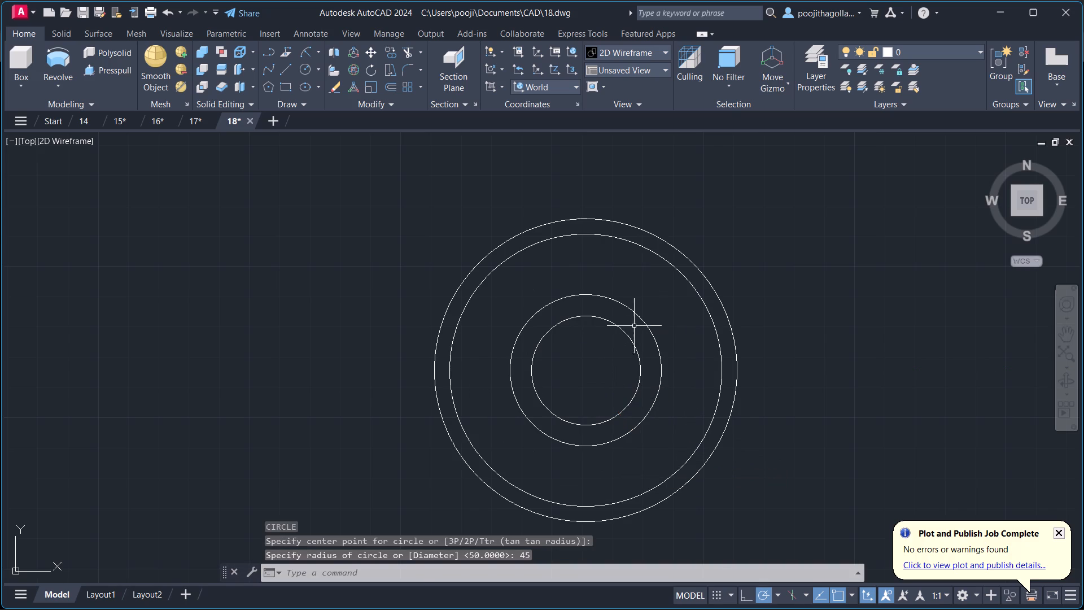
With Ortho on, draw connected lines from the radius 45 circle's top quadrant up to the radius 50 circle, 4 left, and about 7.8 down.
scroll(620, 299, up, 1)
middle_drag(549, 184, 556, 297)
key(l)
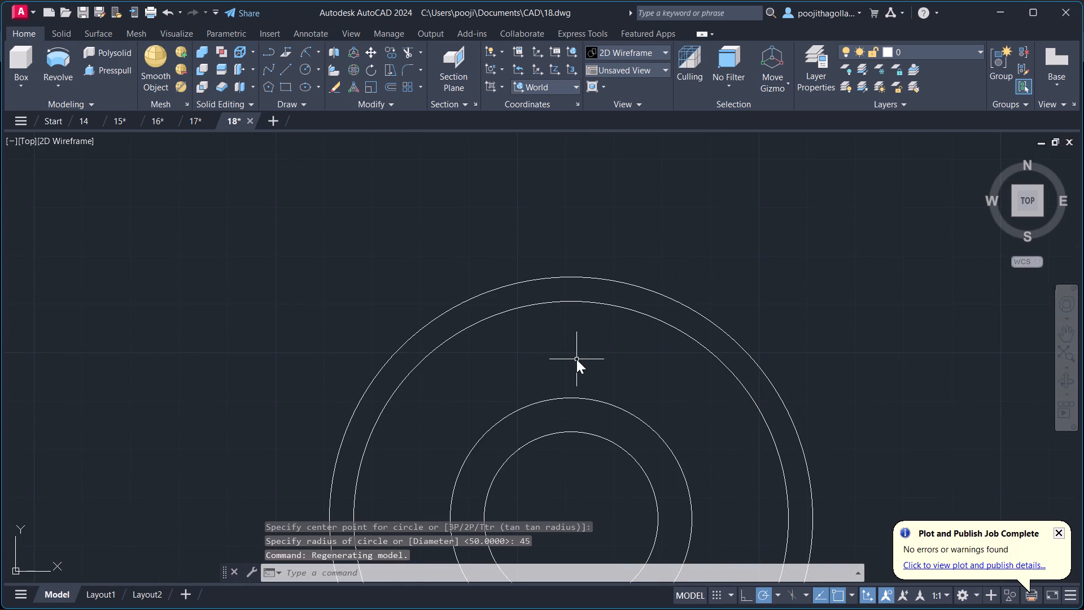
key(Return)
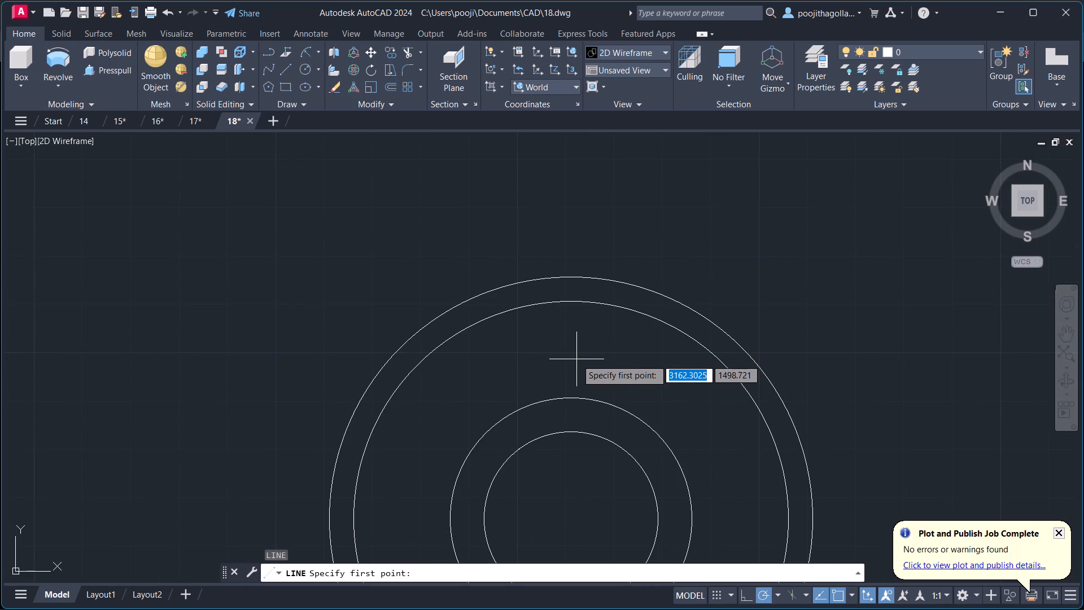
click(570, 303)
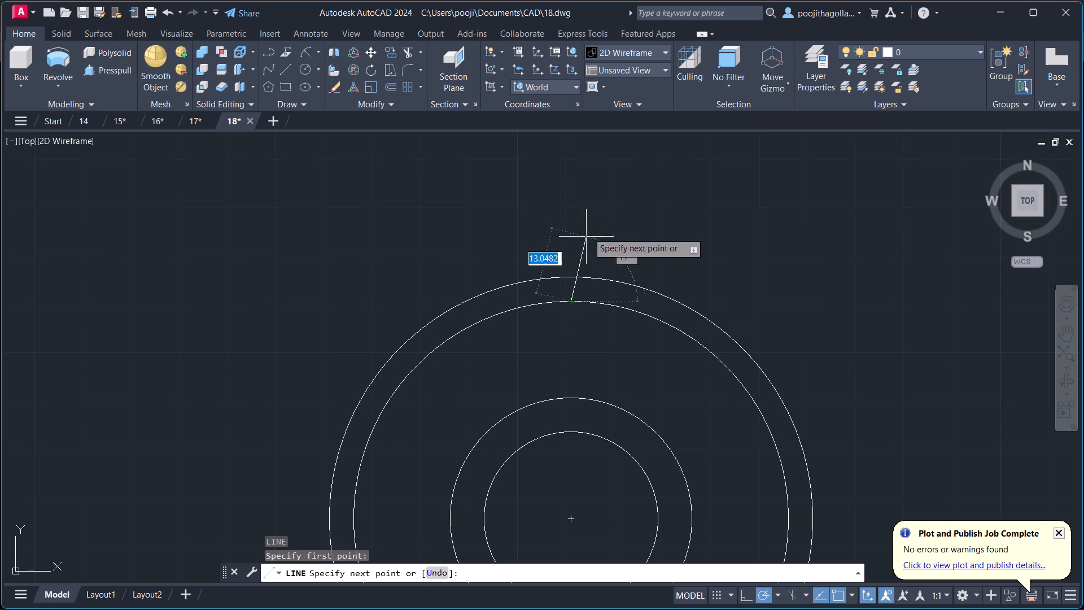
click(739, 591)
scroll(589, 265, up, 3)
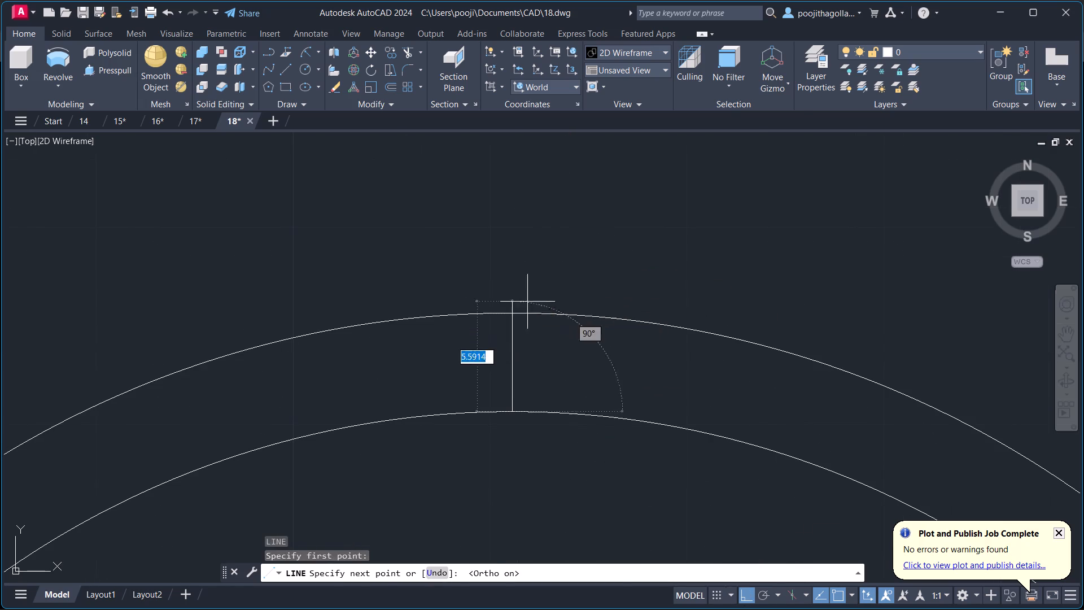
click(510, 312)
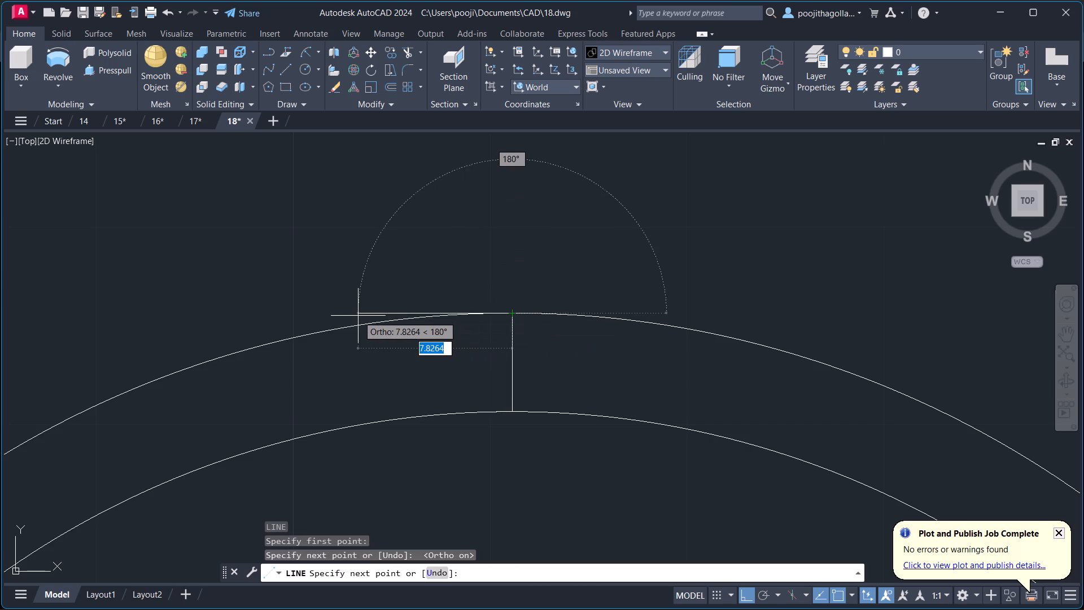
key(4)
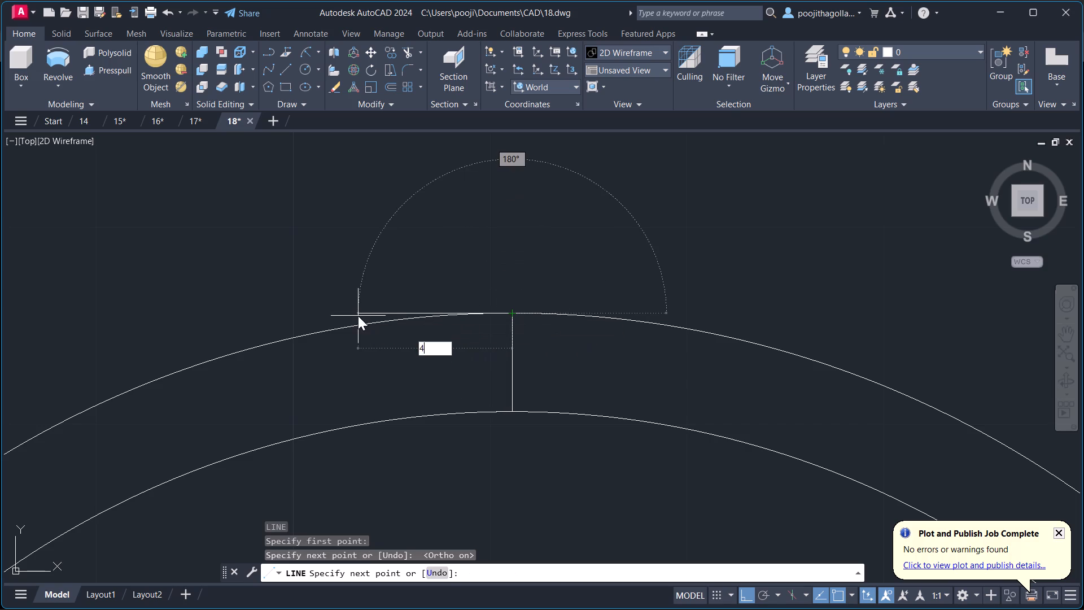
key(Return)
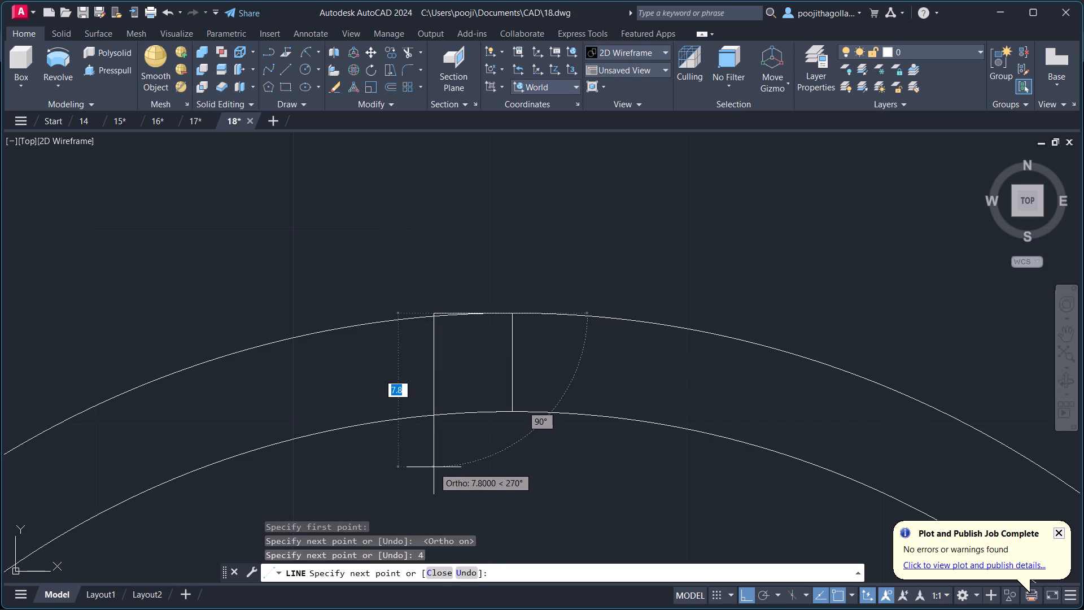
click(434, 467)
key(Escape)
Mirror the left vertical line about the central vertical line between the radius 45 and 50 circles, keeping the original.
click(465, 390)
click(430, 399)
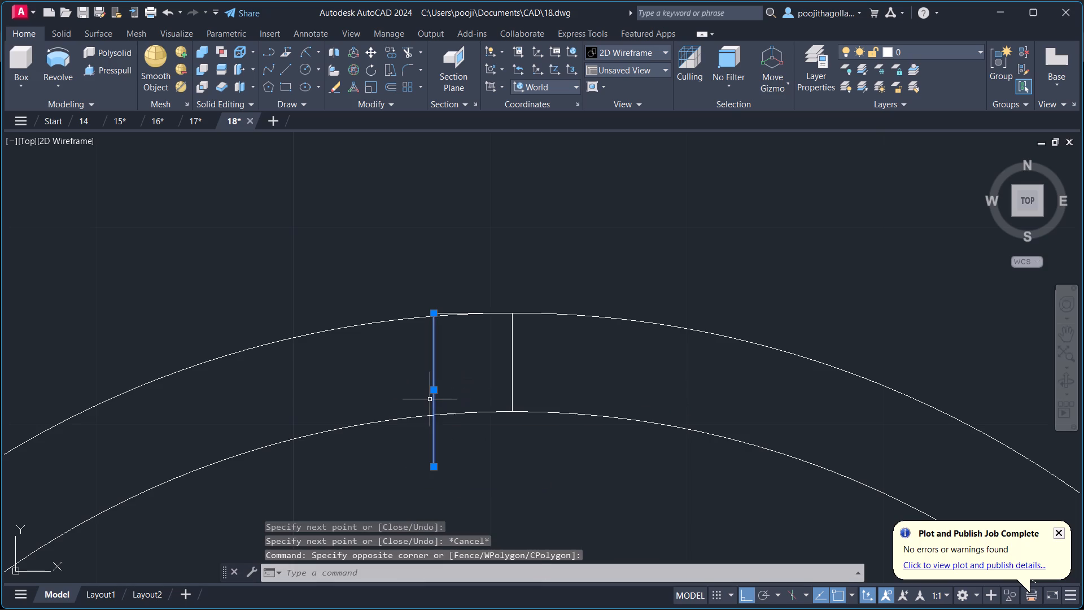
text(mi)
key(Return)
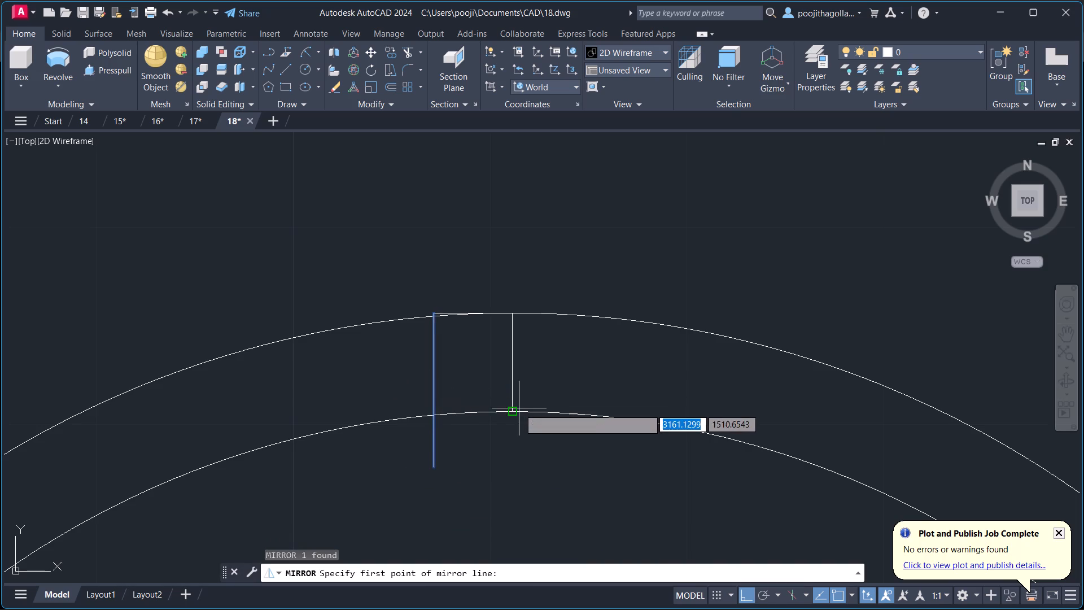
click(510, 413)
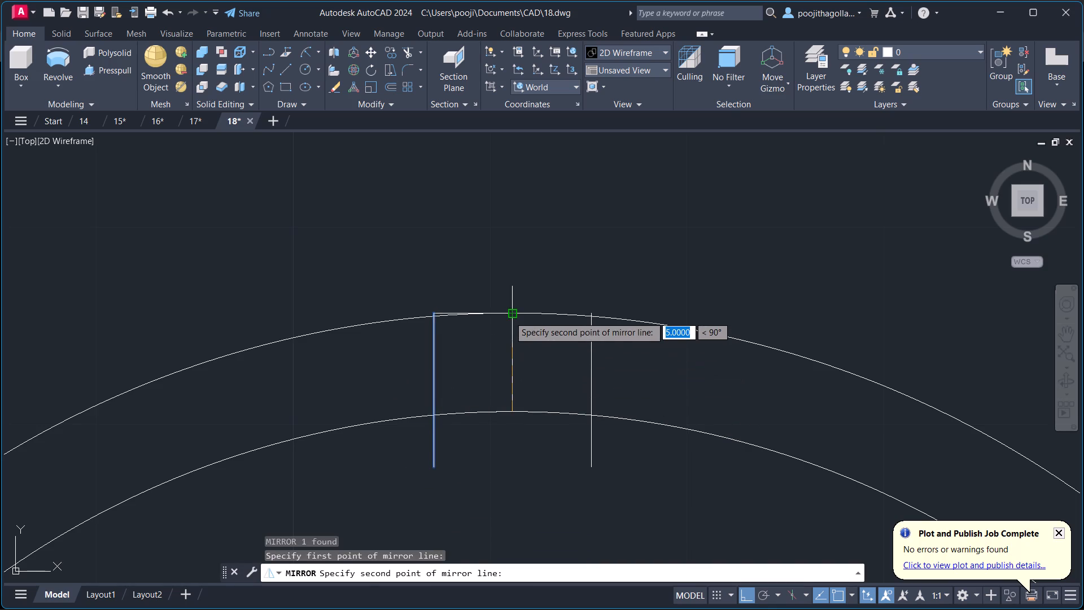
click(509, 316)
drag(529, 368, 509, 316)
Trim away the short horizontal line and the ends of both side lines that project above the radius 50 circle.
text(tr)
key(Return)
scroll(485, 286, up, 3)
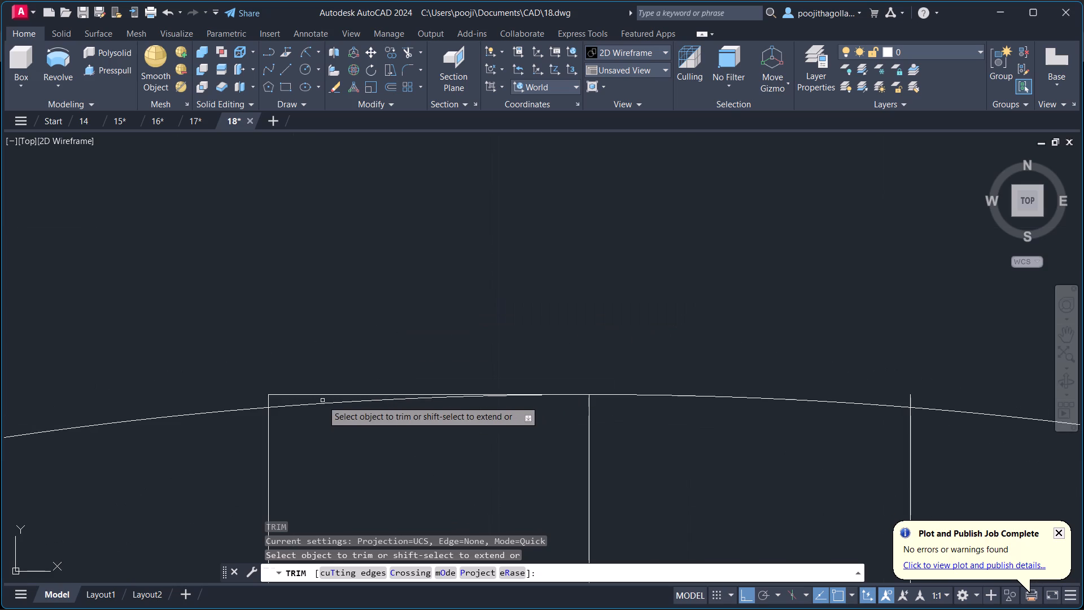
click(321, 393)
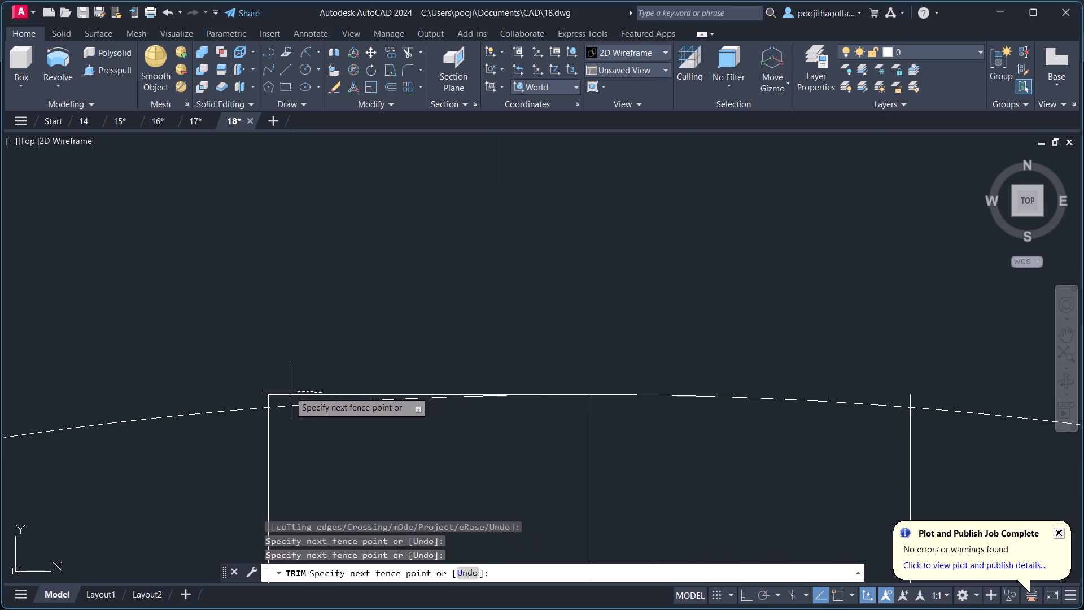
click(272, 397)
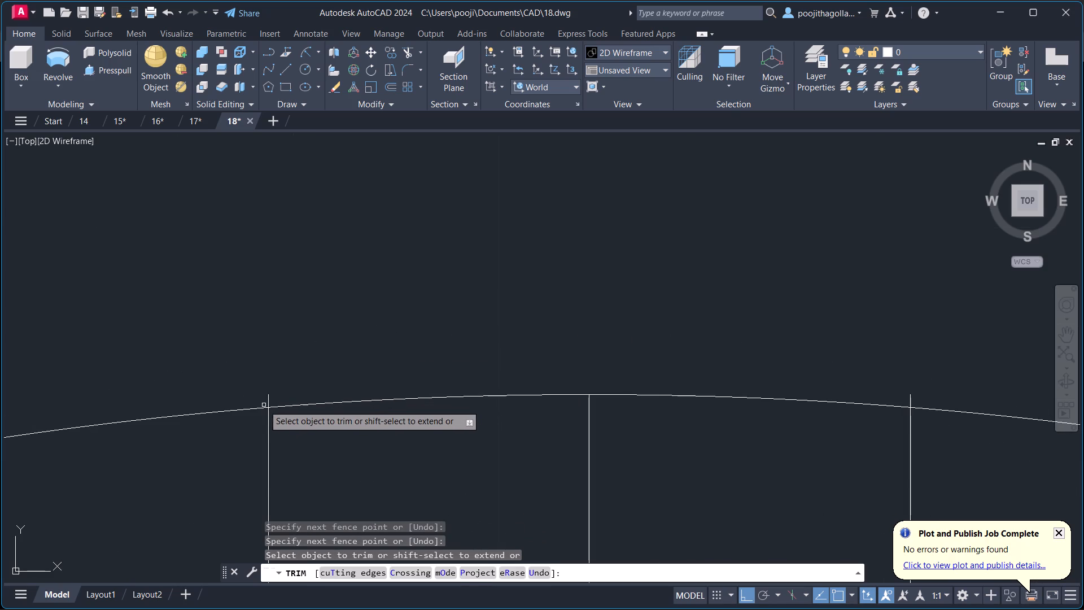
click(268, 402)
scroll(311, 424, down, 2)
middle_drag(373, 442, 390, 280)
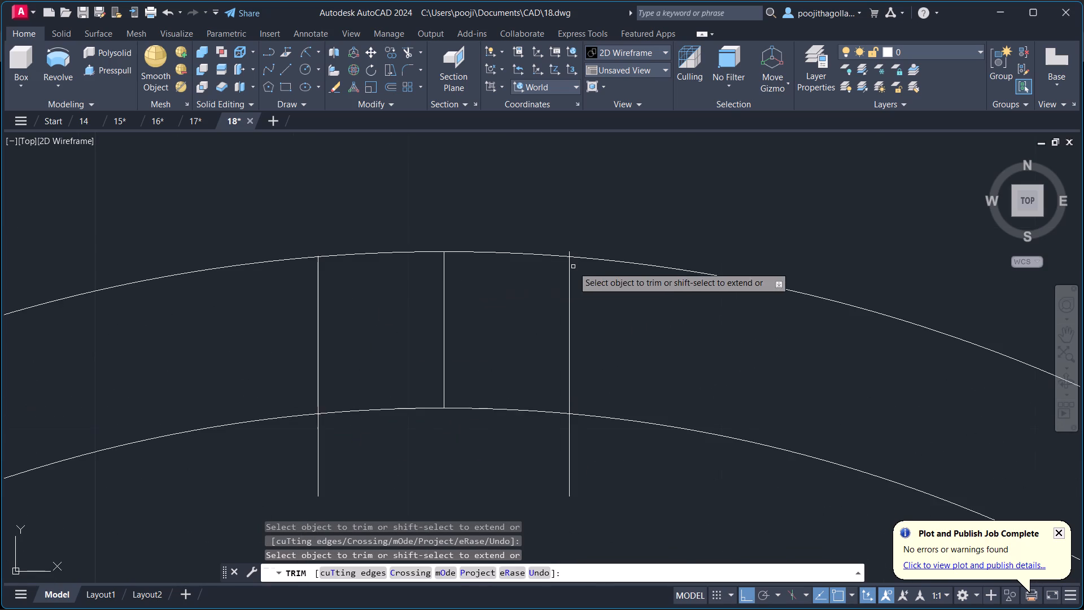
scroll(573, 267, up, 4)
click(548, 177)
click(540, 182)
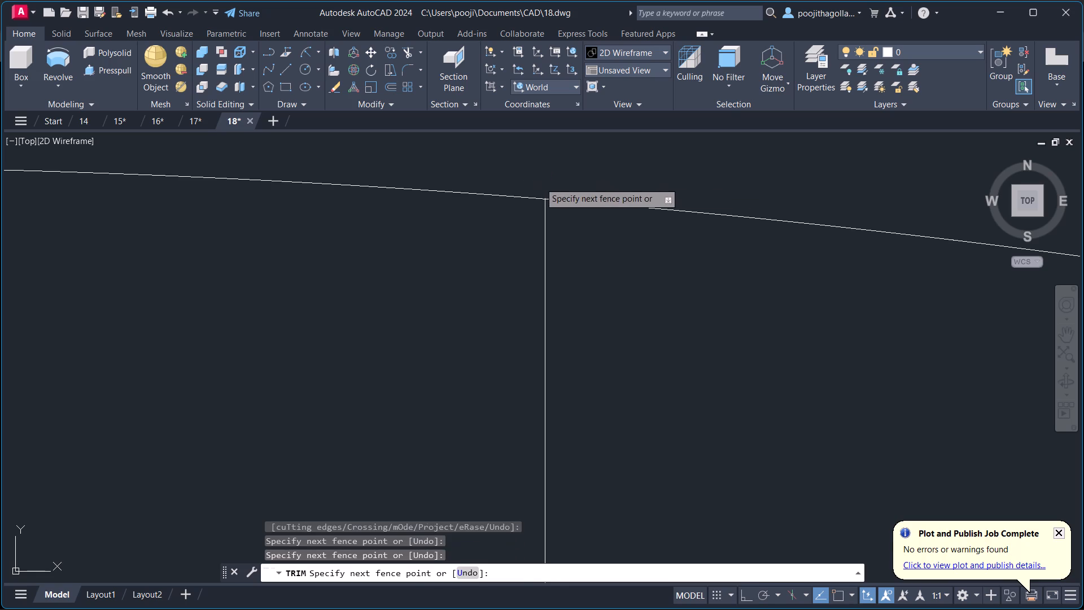
Trim off the lower ends of both side lines that extend inside the radius 45 circle.
scroll(537, 221, down, 3)
middle_drag(459, 356, 600, 126)
drag(352, 299, 344, 305)
click(187, 349)
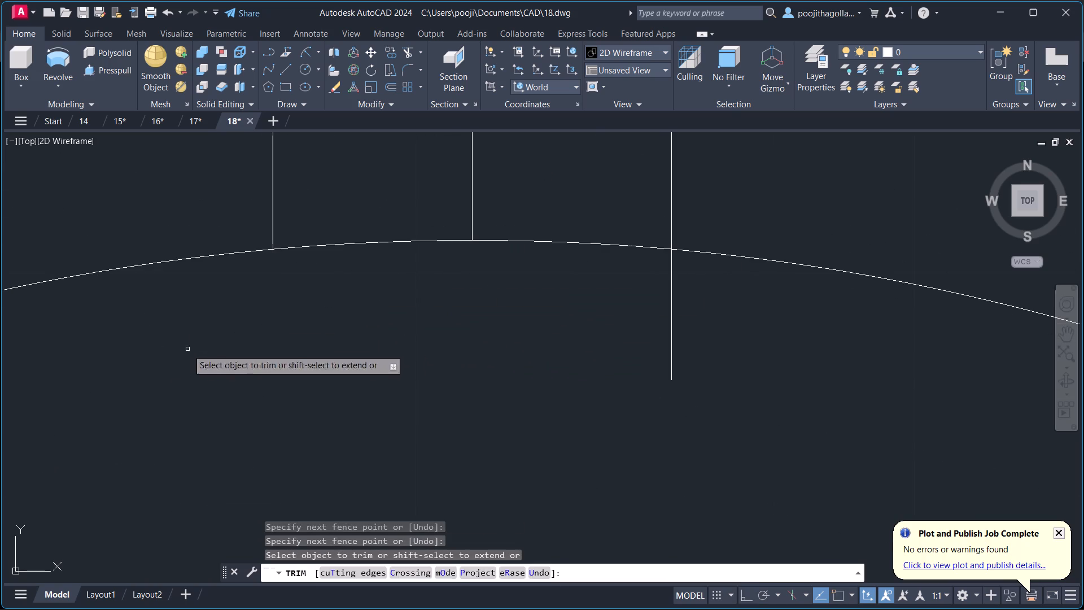
drag(804, 319, 785, 329)
click(616, 355)
Trim away the radius 45 arc between the two side lines and remove the central vertical line.
scroll(540, 311, down, 2)
middle_drag(510, 308, 530, 386)
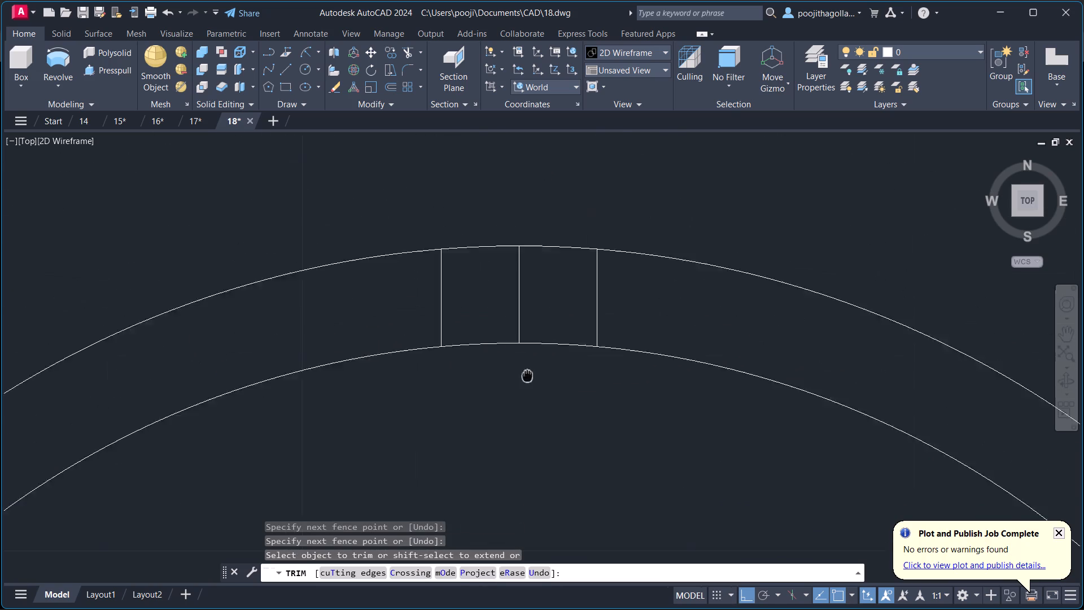
middle_drag(530, 386, 533, 395)
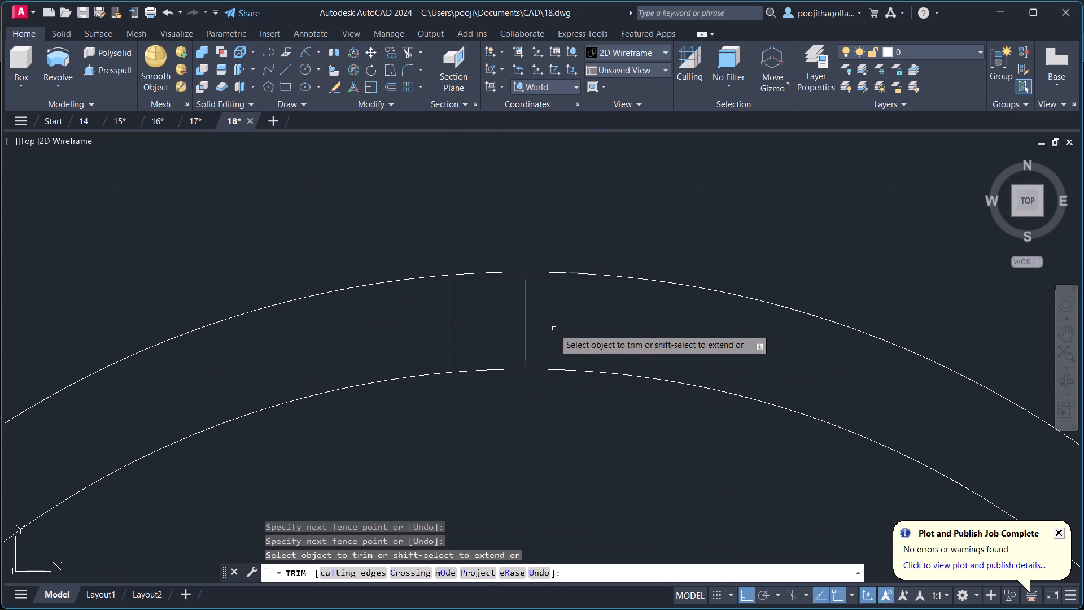
click(552, 347)
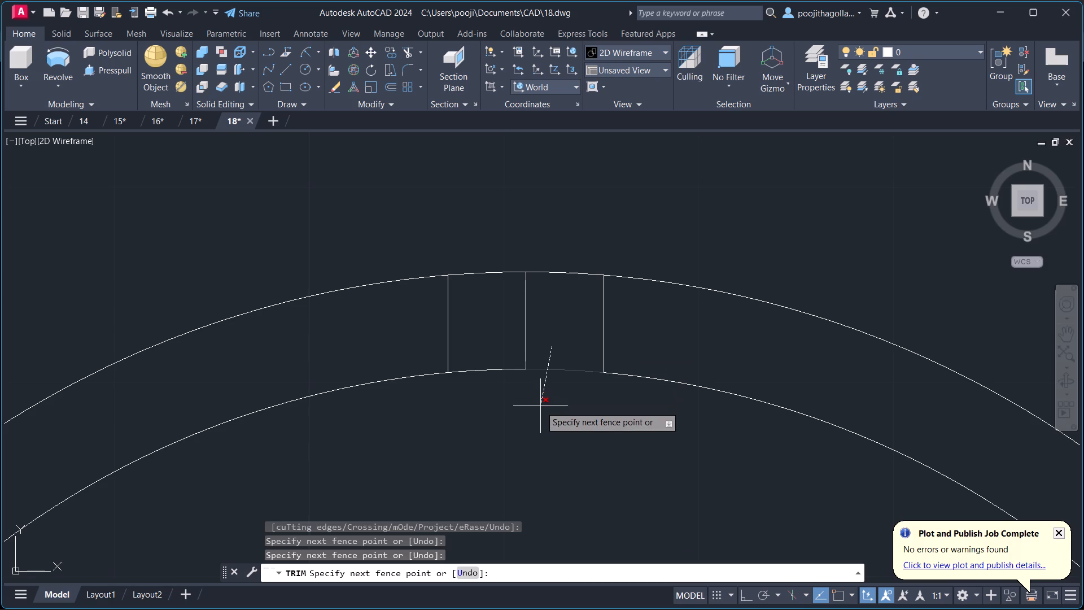
click(535, 398)
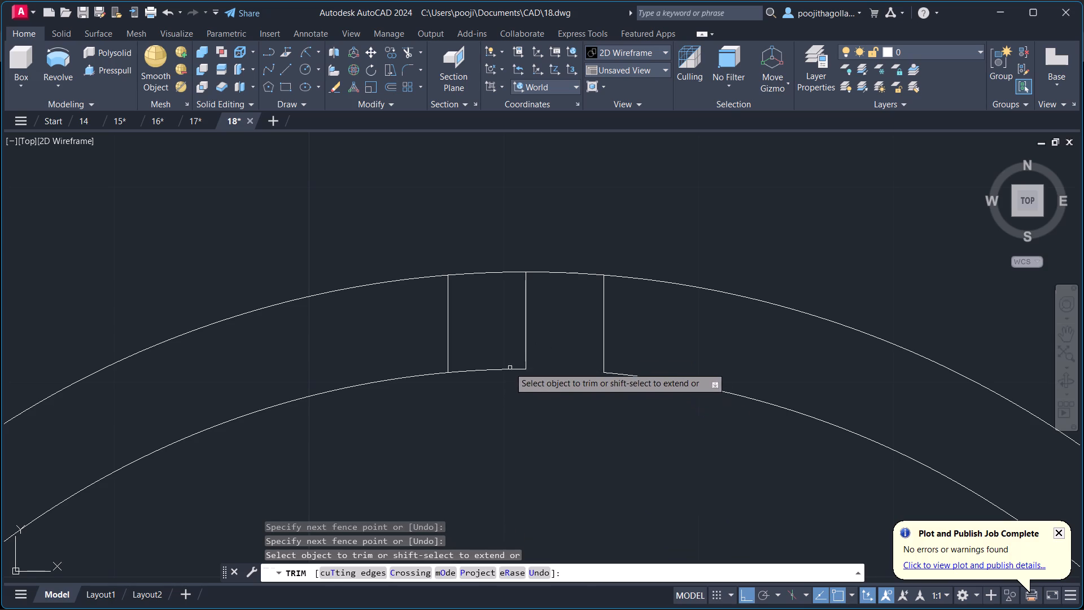
click(504, 355)
click(488, 419)
click(552, 303)
click(492, 343)
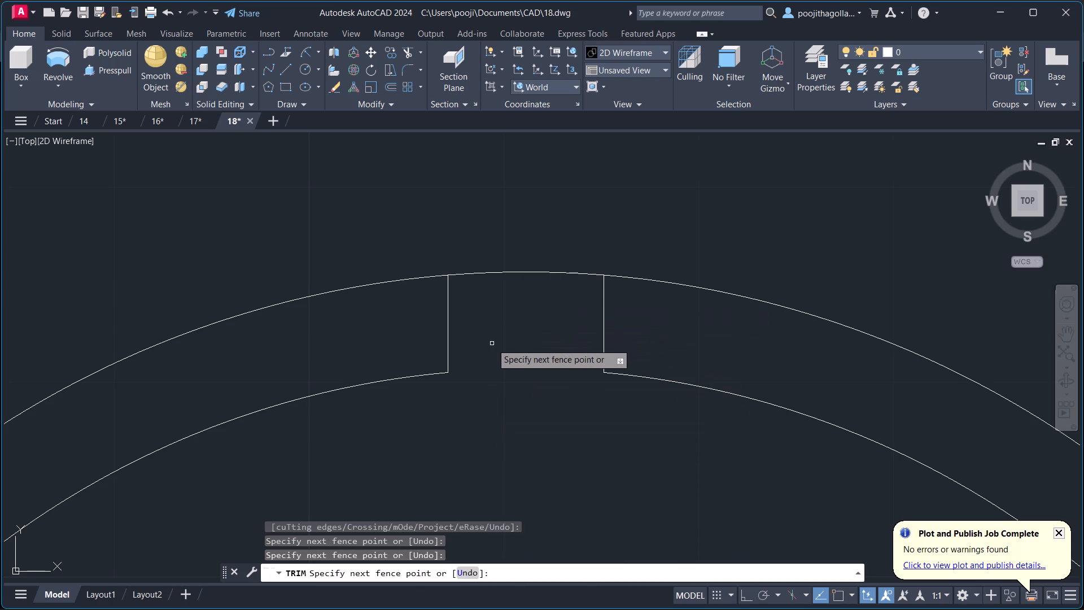
key(Escape)
Fillet the corner between the left side line and the radius 50 circle with radius 1.
scroll(471, 357, up, 1)
middle_drag(478, 363, 488, 377)
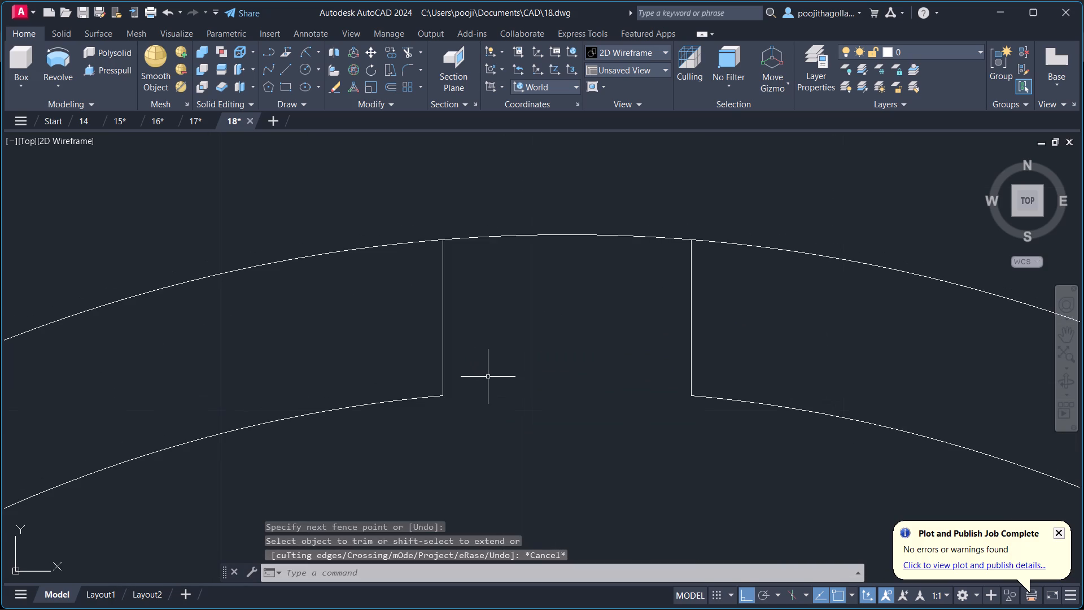
key(f)
key(Return)
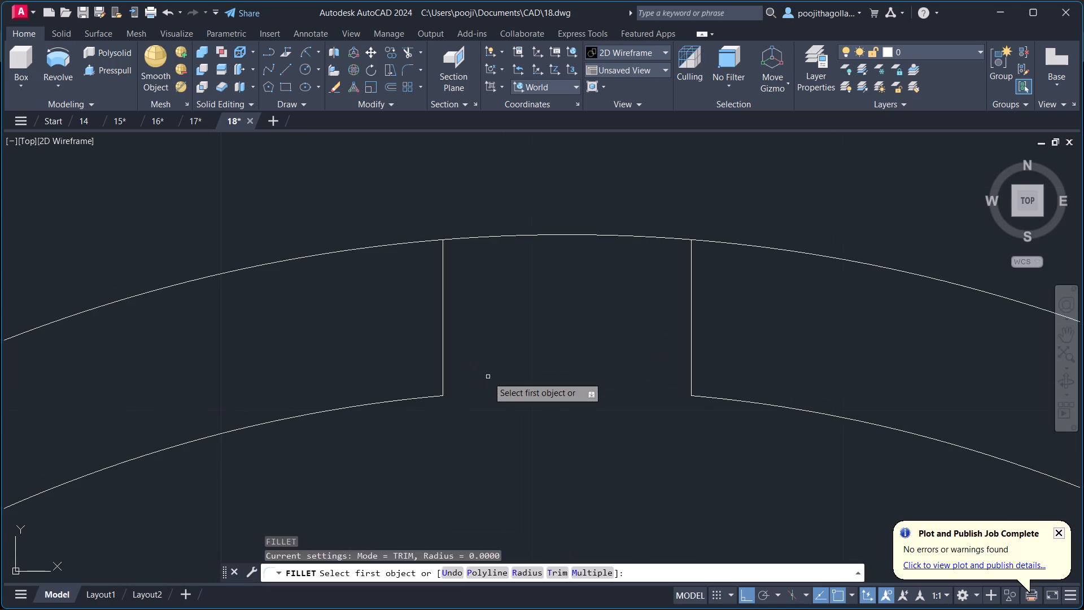
key(r)
key(Return)
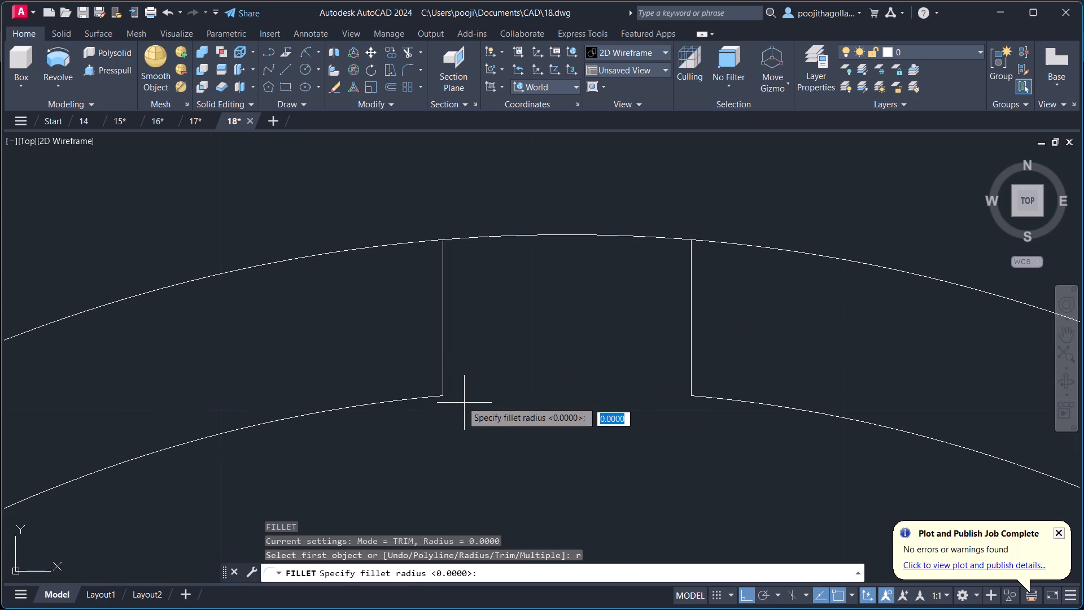
scroll(457, 381, up, 1)
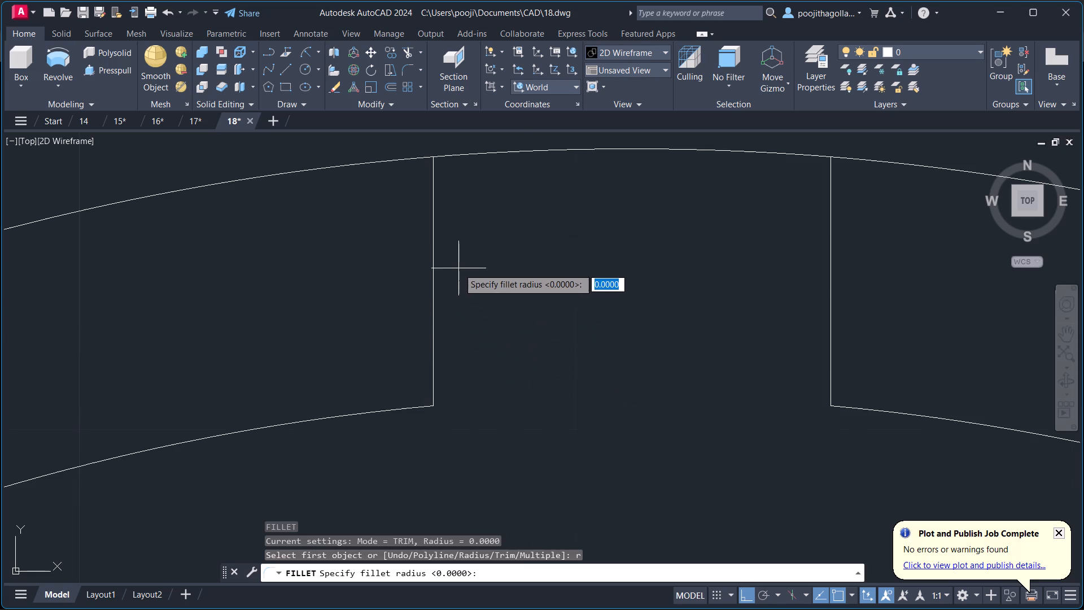
scroll(459, 268, down, 1)
middle_drag(459, 268, 477, 317)
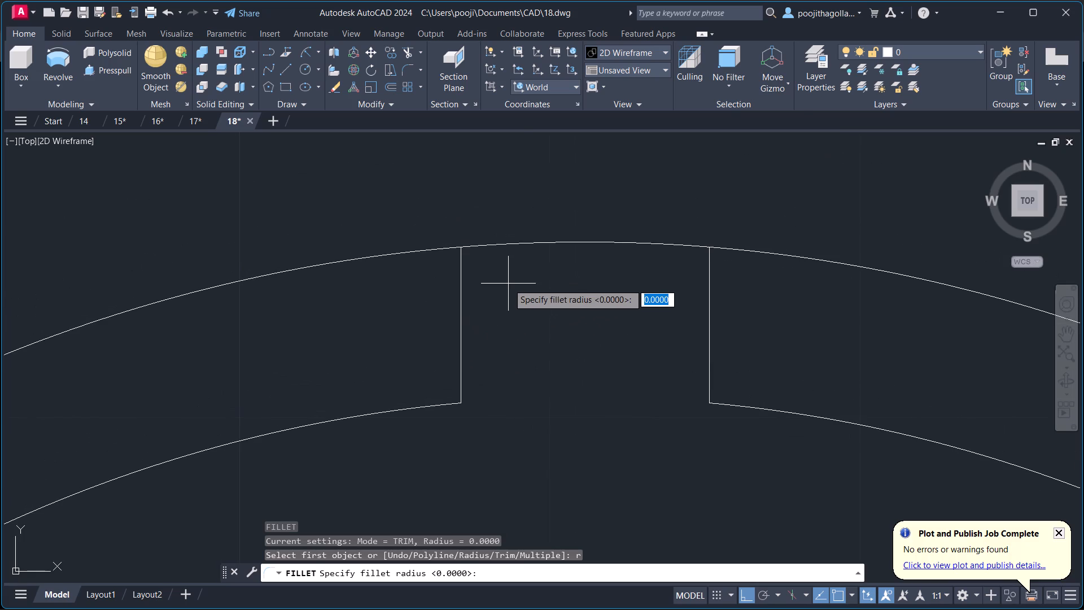
key(1)
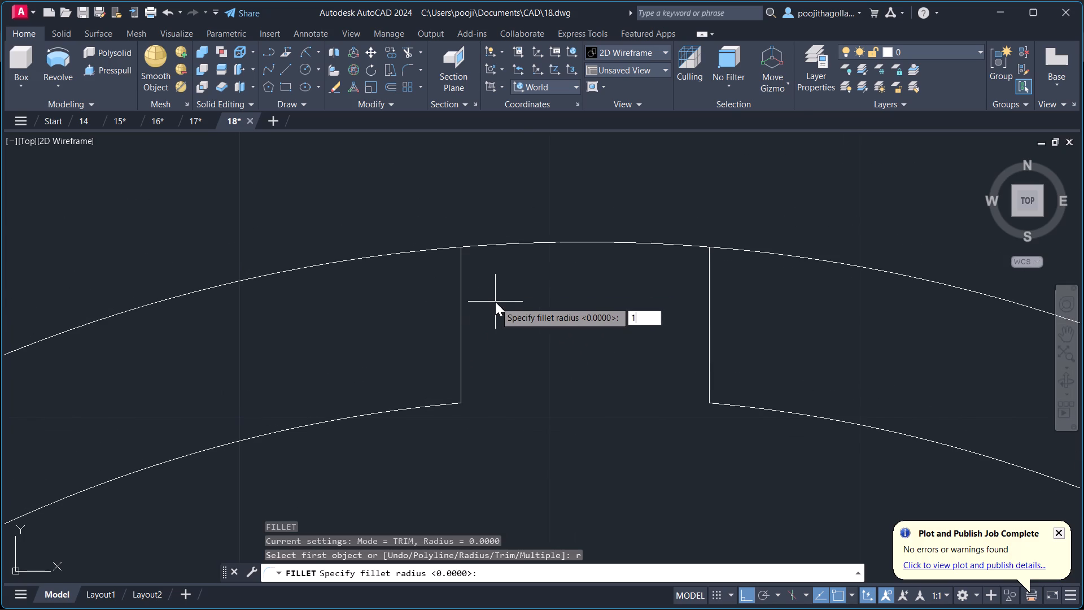
key(Return)
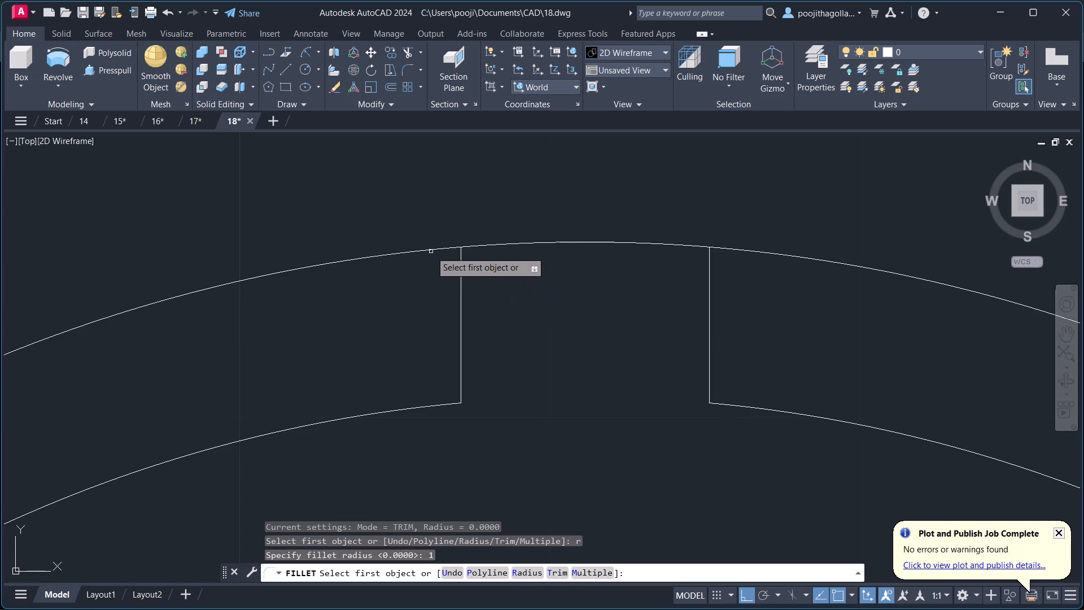
click(461, 274)
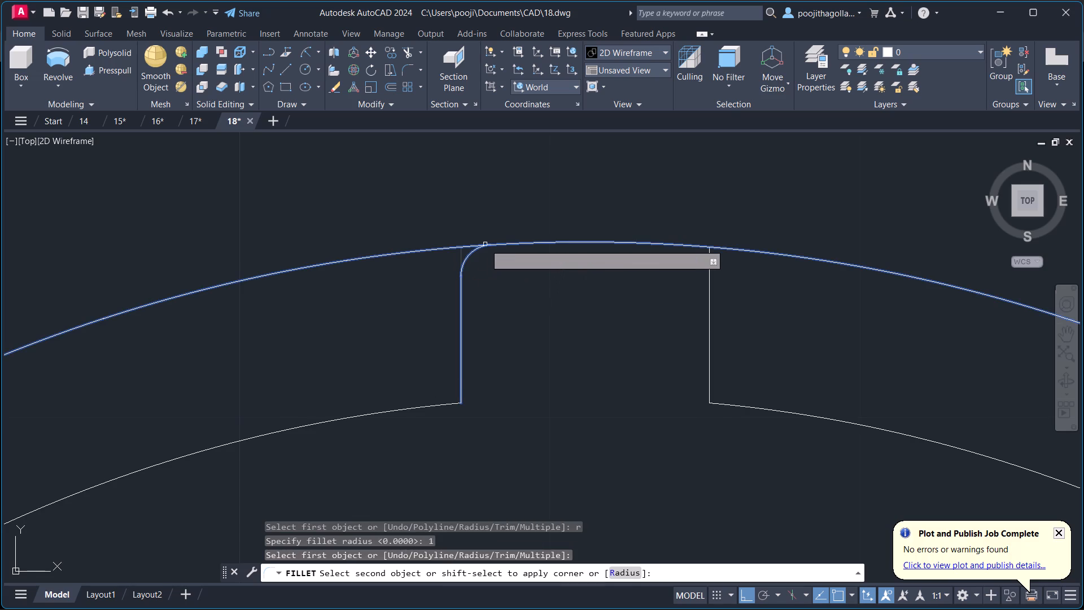
click(485, 244)
Fillet the corner between the right side line and the radius 50 circle with the same radius of 1.
middle_drag(582, 317, 580, 323)
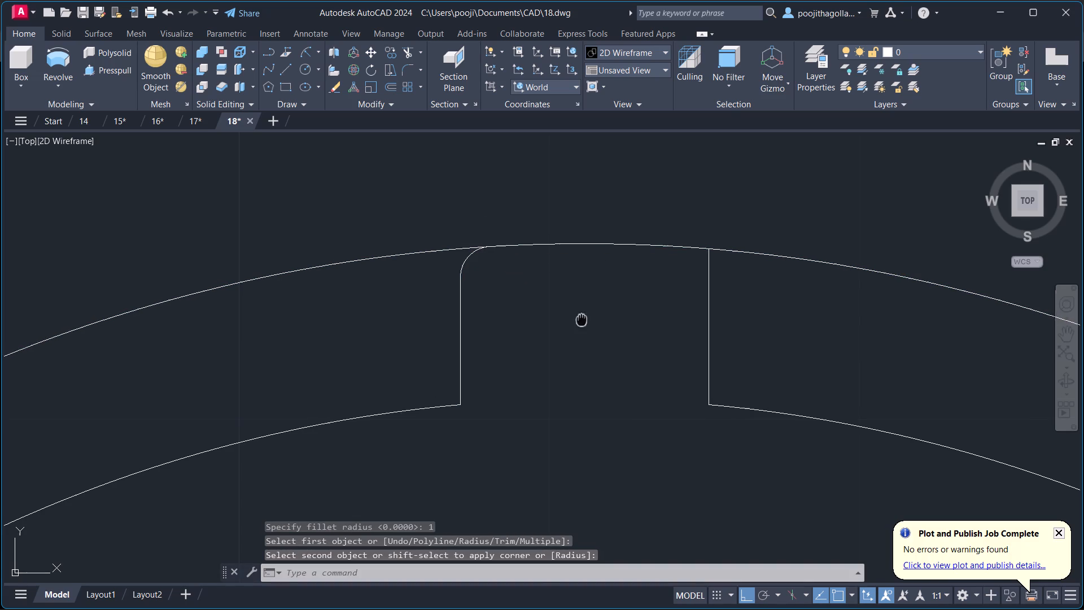
middle_drag(580, 323, 570, 351)
scroll(575, 340, down, 1)
middle_drag(575, 340, 535, 335)
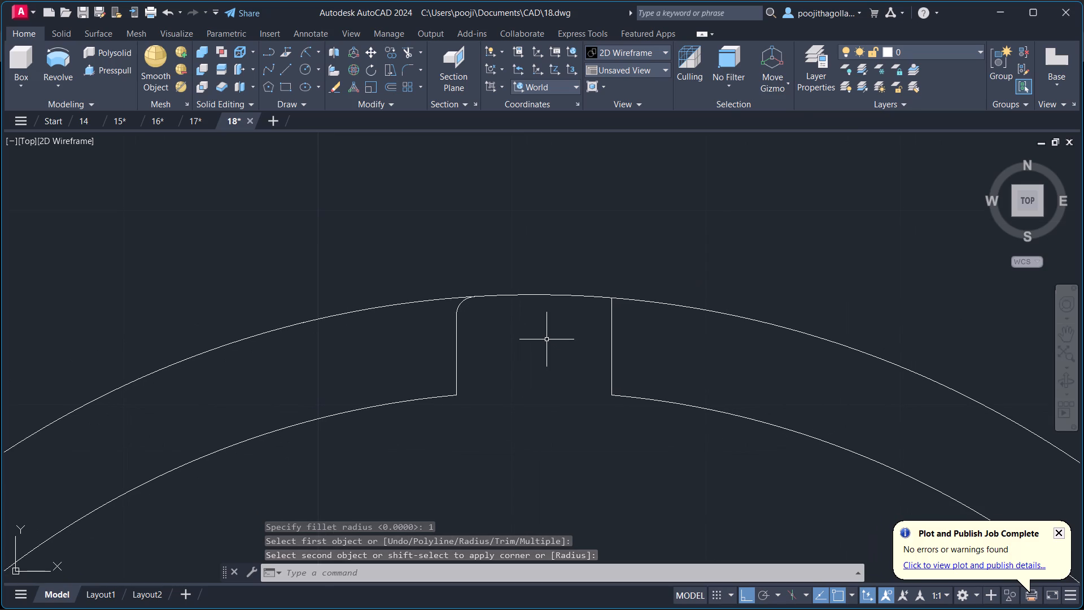
drag(410, 285, 413, 294)
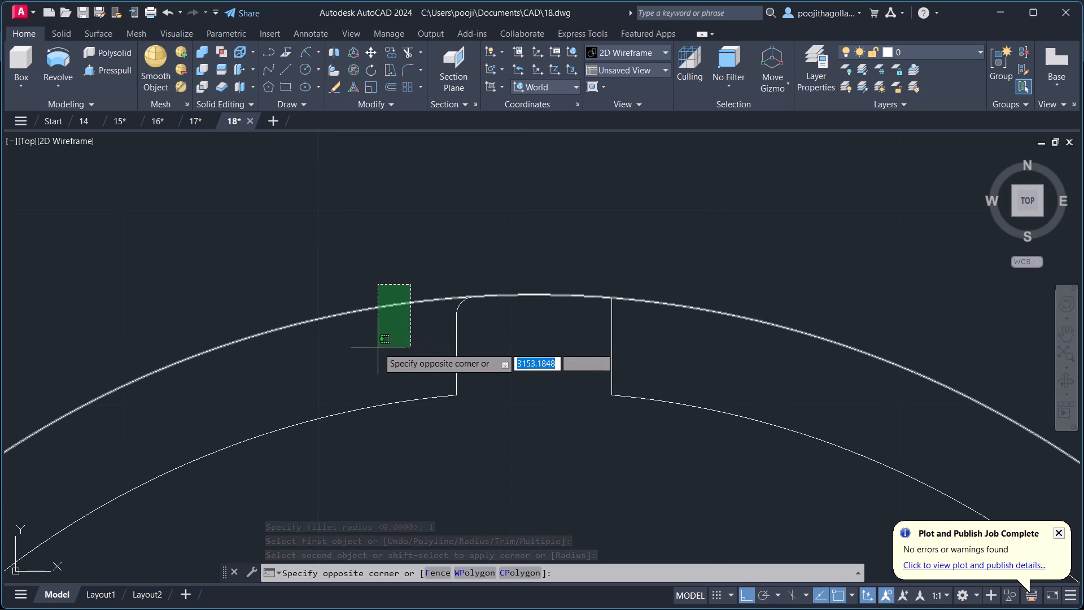
key(Escape)
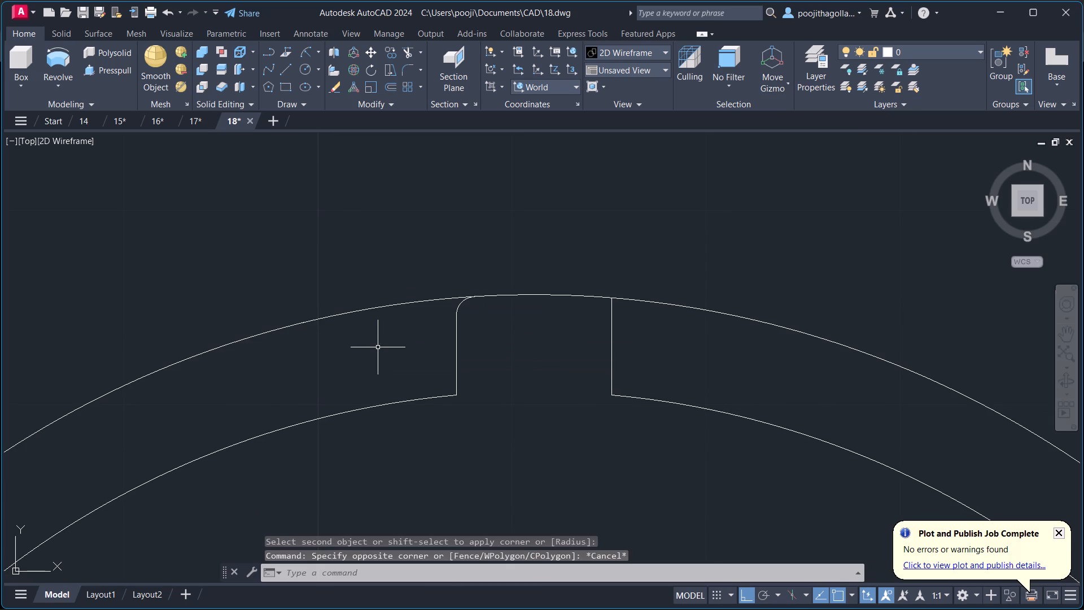
key(space)
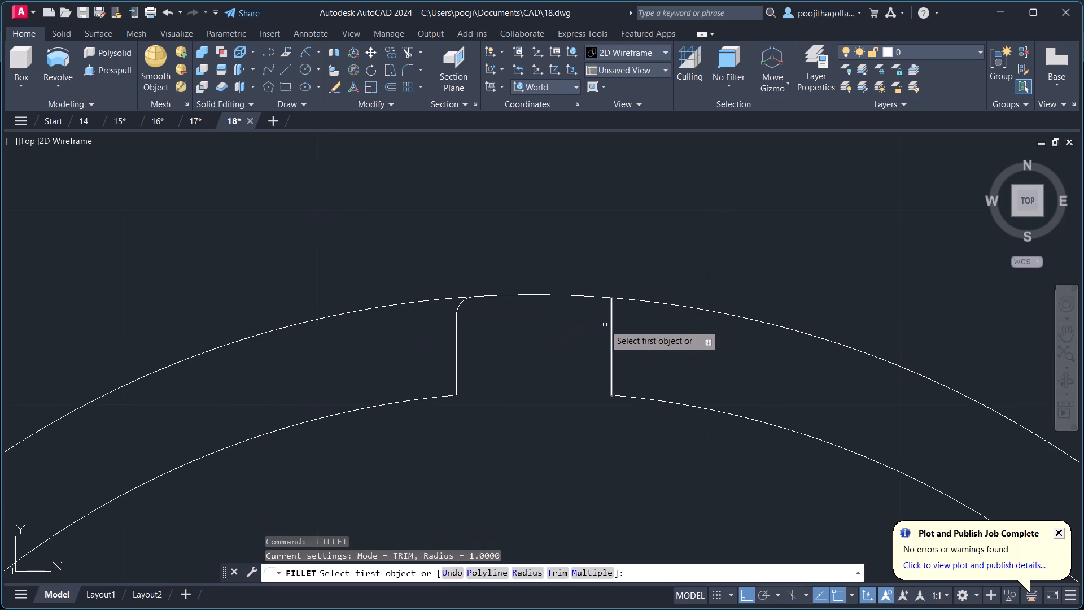
click(611, 318)
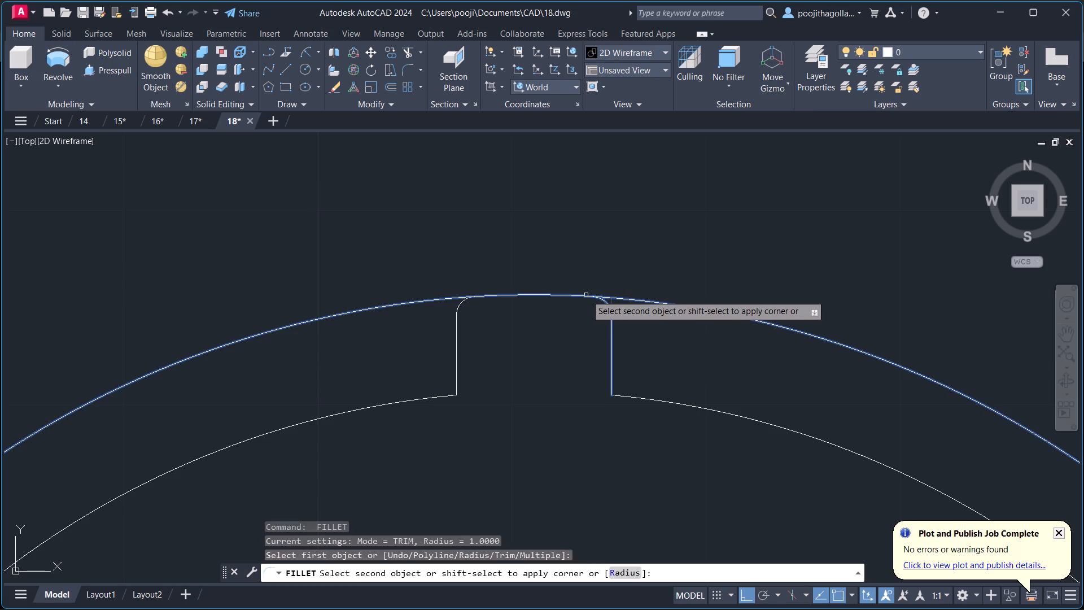
click(586, 295)
key(Escape)
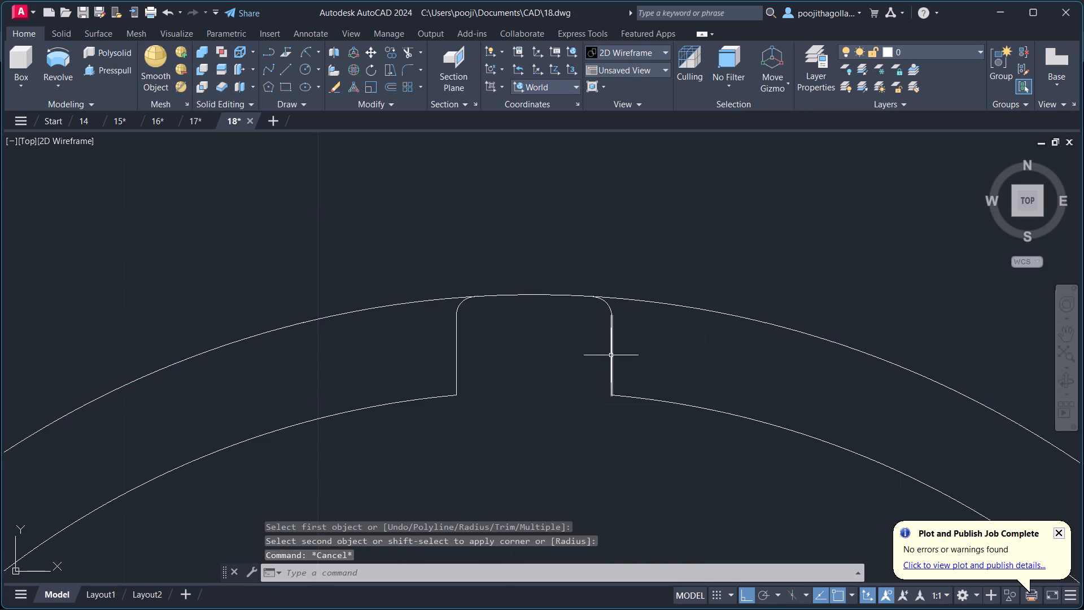
Trim away the radius 50 circle outside the two fillets, leaving only the arc that caps the tooth.
scroll(611, 354, up, 1)
middle_drag(630, 343, 573, 322)
drag(653, 221, 648, 252)
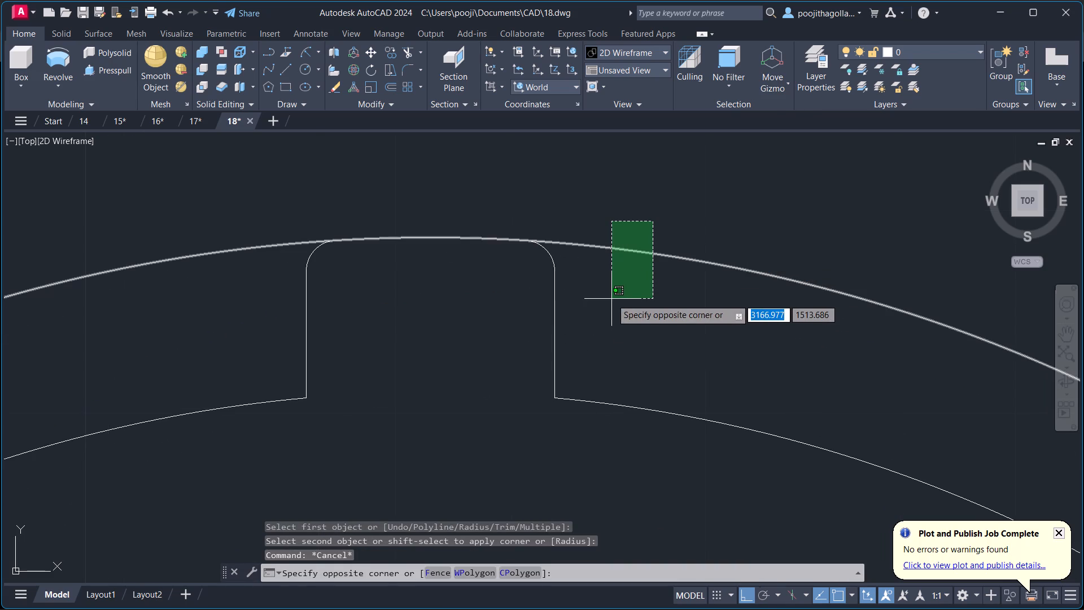
key(Escape)
key(y)
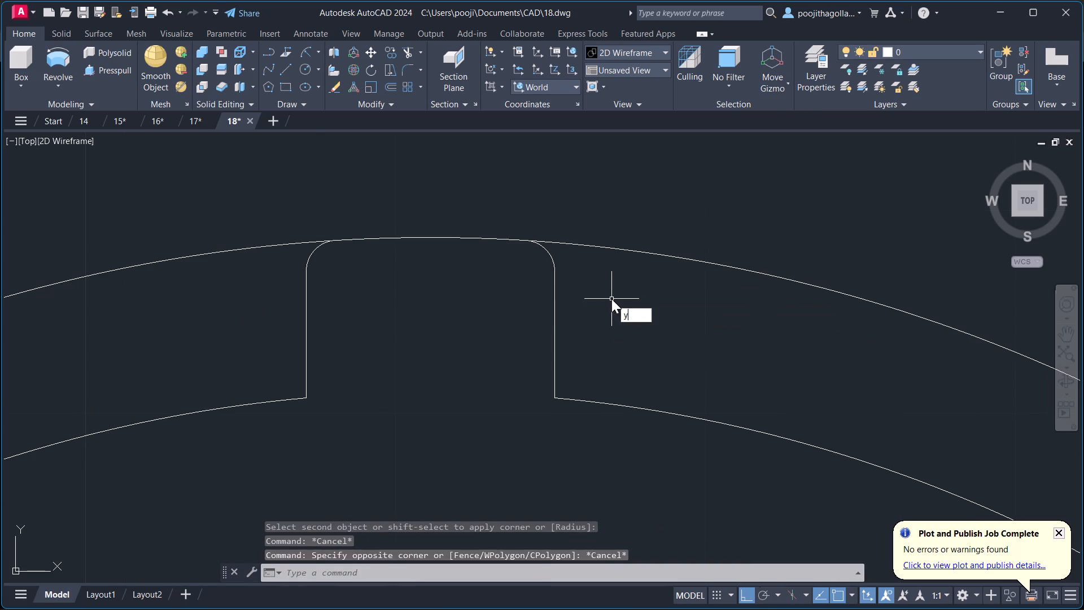
key(BackSpace)
key(r)
key(BackSpace)
text(tr)
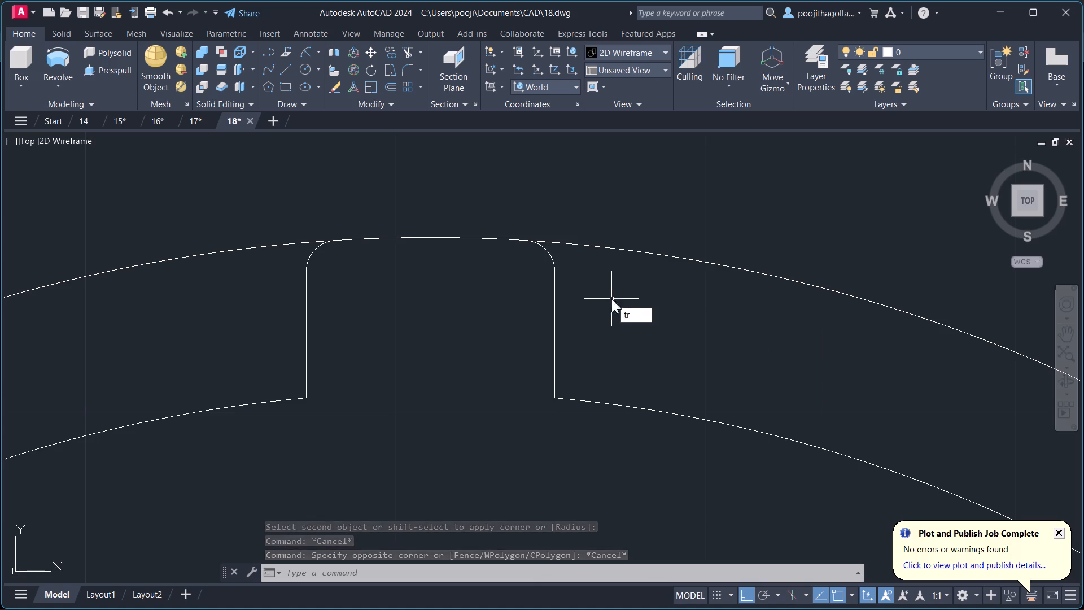
key(Return)
click(667, 260)
click(700, 215)
scroll(625, 324, down, 1)
middle_drag(626, 326, 640, 324)
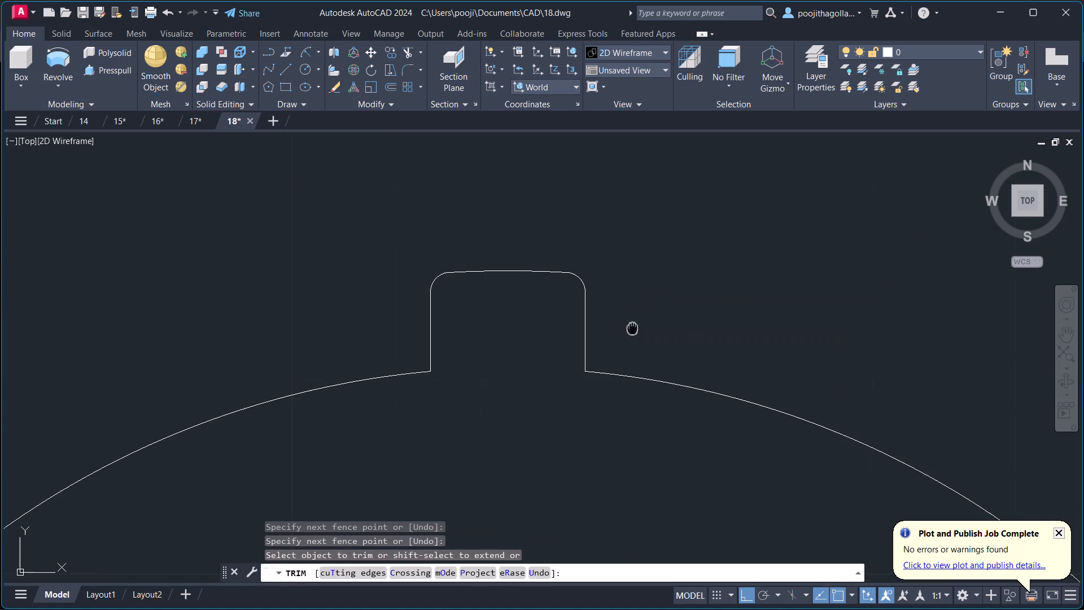
middle_drag(640, 324, 686, 299)
key(Escape)
Fillet the corner where the tooth's left side line meets the radius 45 circle with radius 2.
key(f)
key(Return)
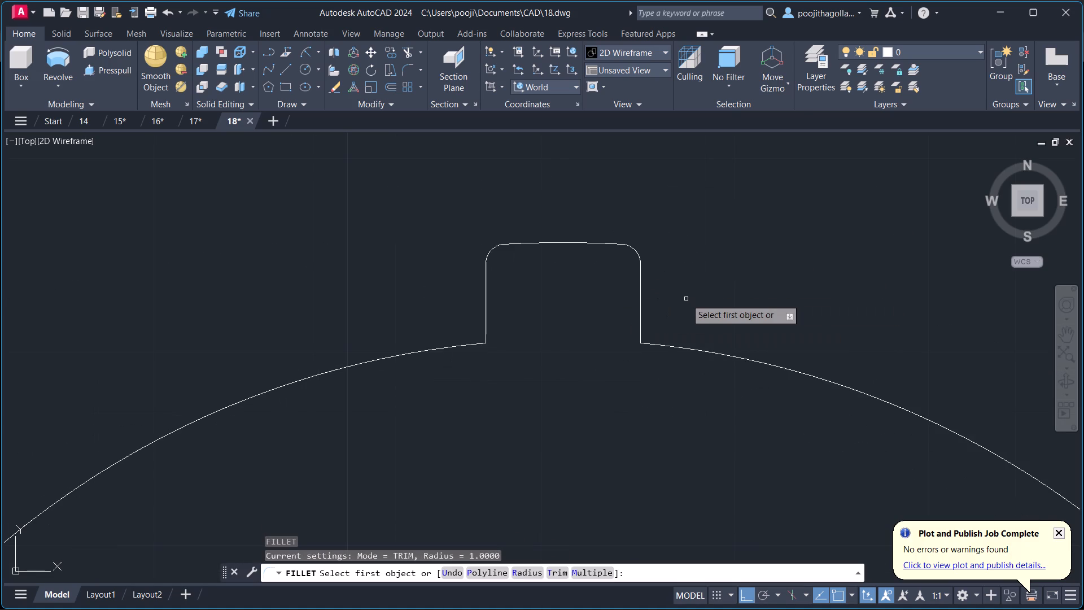
key(r)
key(Return)
key(2)
key(Return)
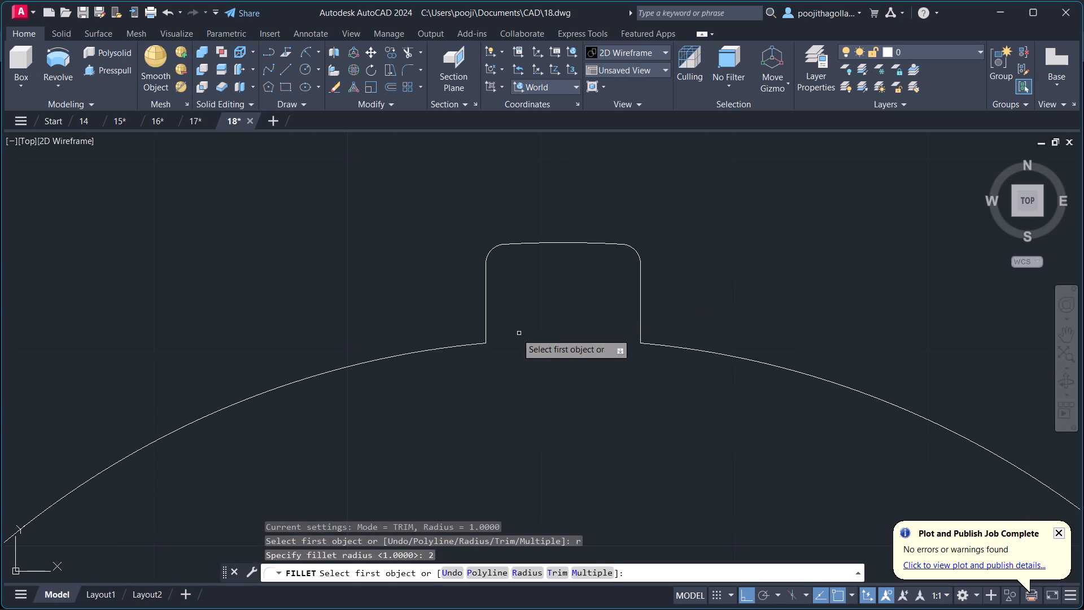
click(456, 346)
click(484, 314)
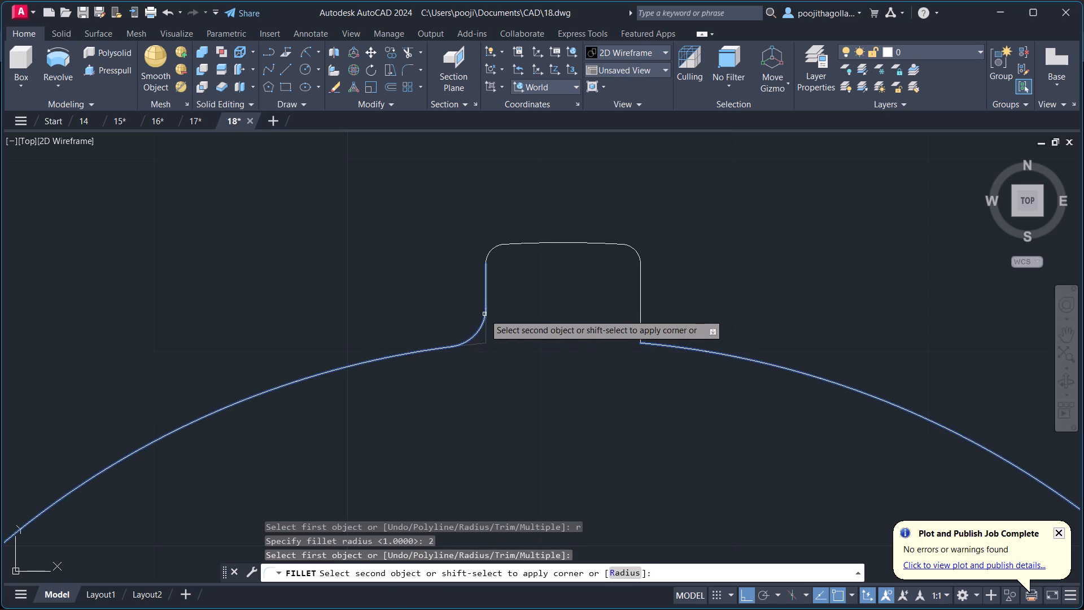
Fillet the corner between the tooth's right side line and the radius 45 circle with the same radius of 2.
key(space)
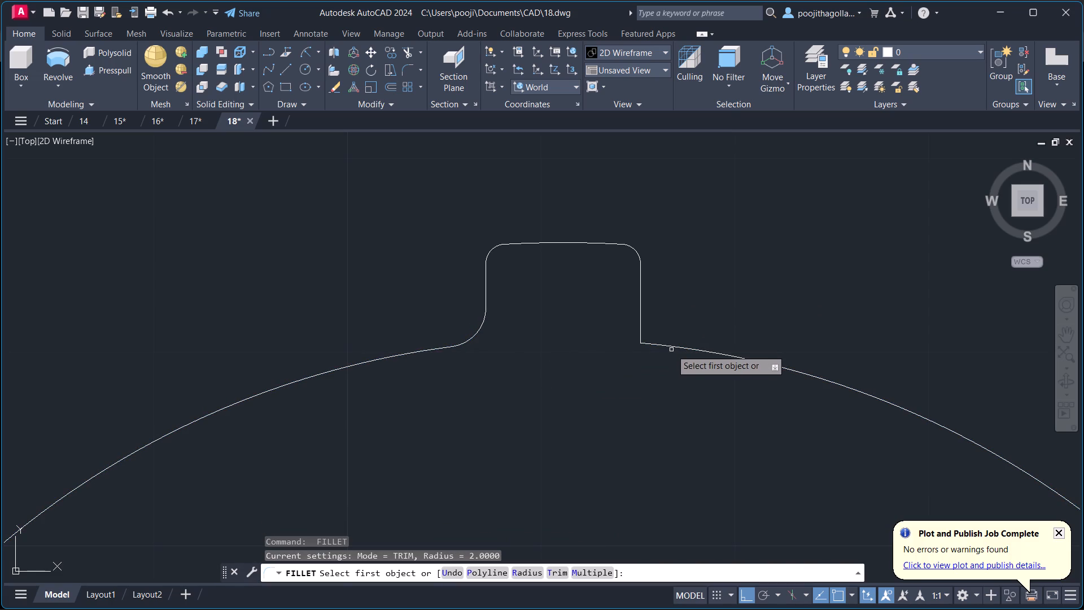
click(671, 346)
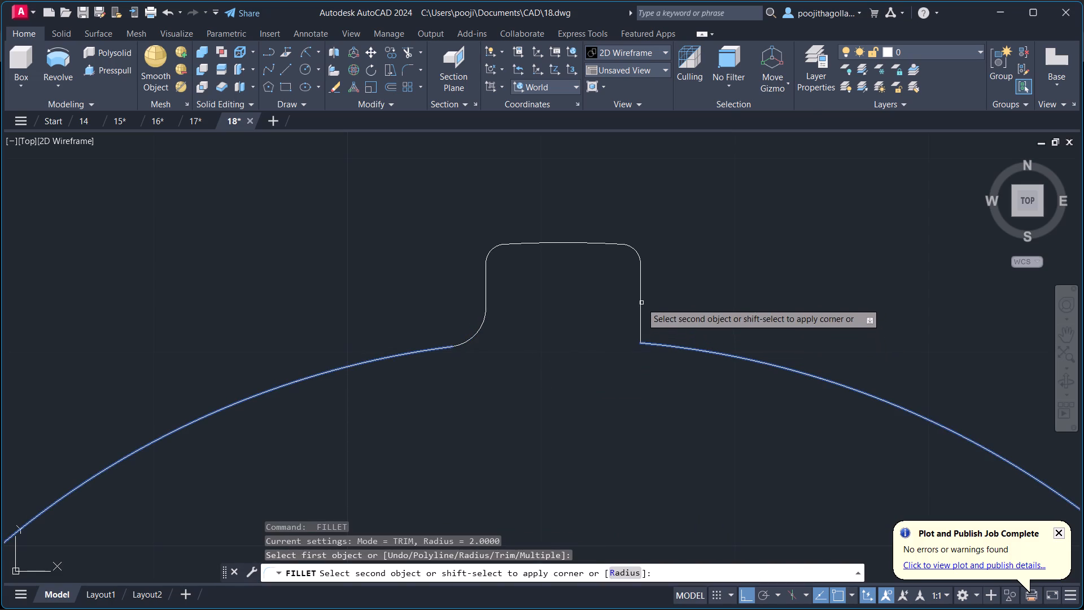
click(639, 299)
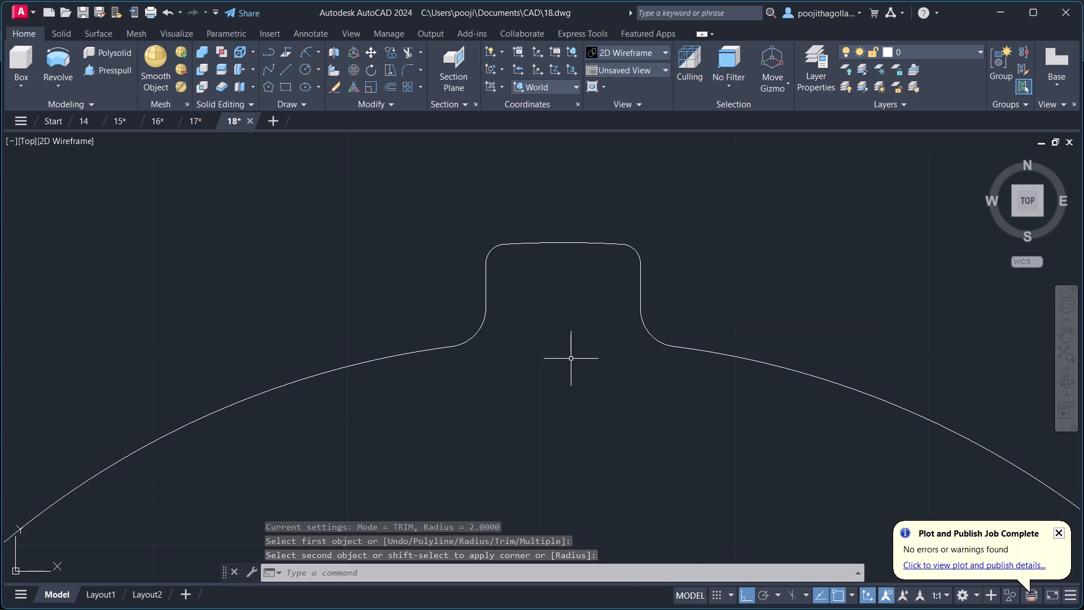
key(Escape)
Join the tooth's top arc, side lines and four fillets into a single polyline.
scroll(572, 378, down, 2)
middle_drag(574, 384, 565, 316)
scroll(563, 310, down, 1)
middle_drag(576, 330, 562, 310)
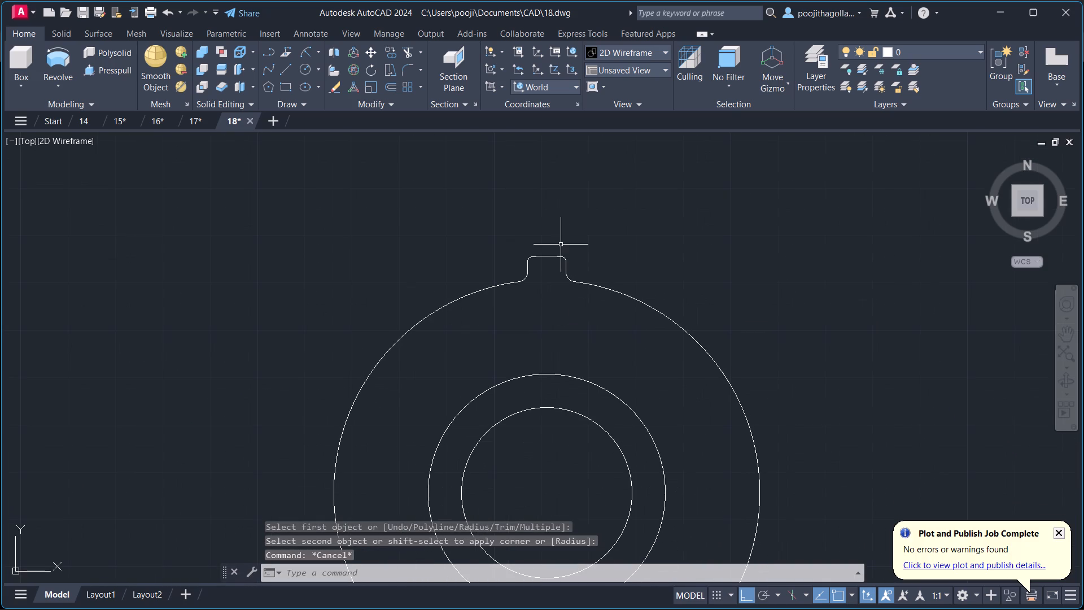
click(578, 249)
click(519, 270)
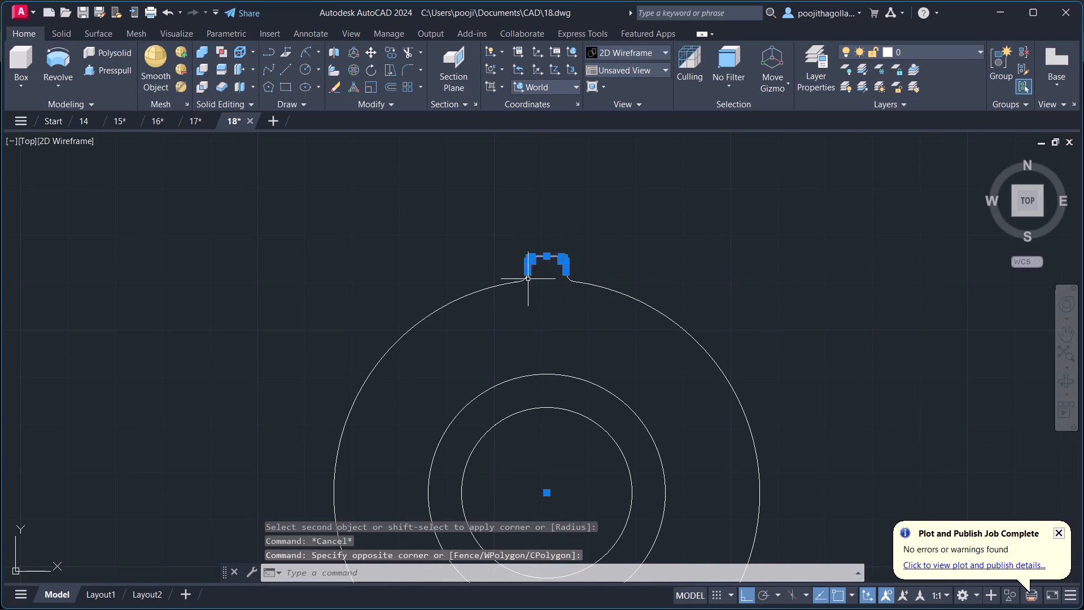
scroll(528, 279, up, 3)
click(508, 273)
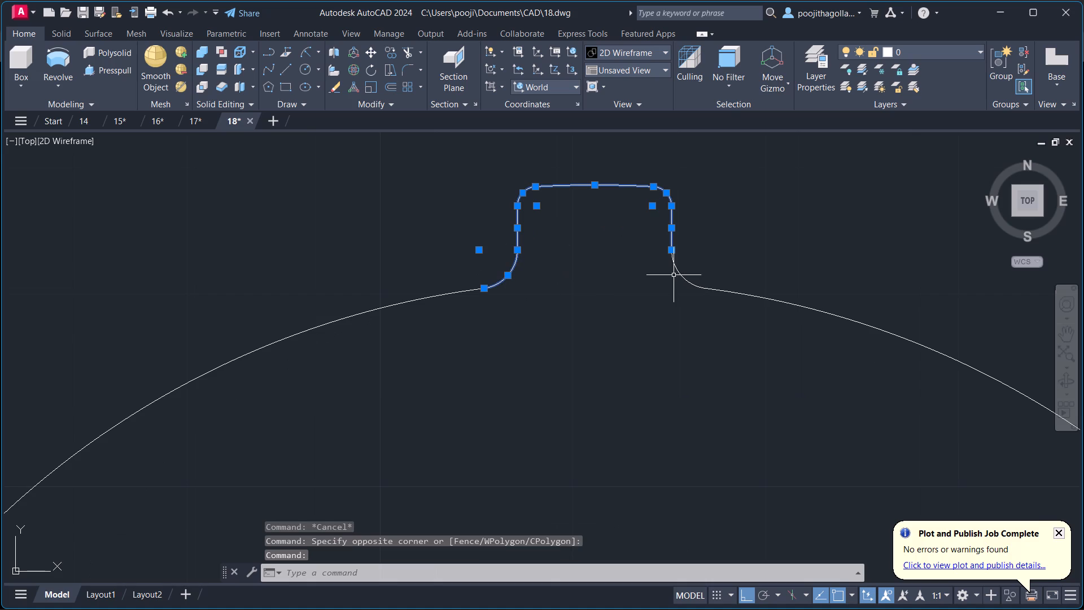
click(679, 268)
key(j)
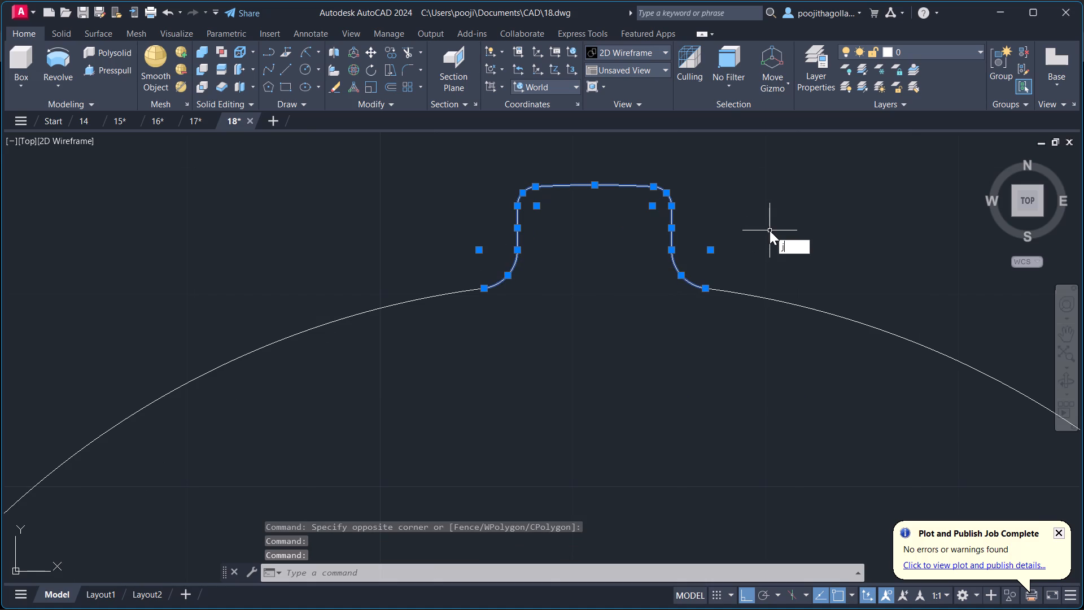
key(Return)
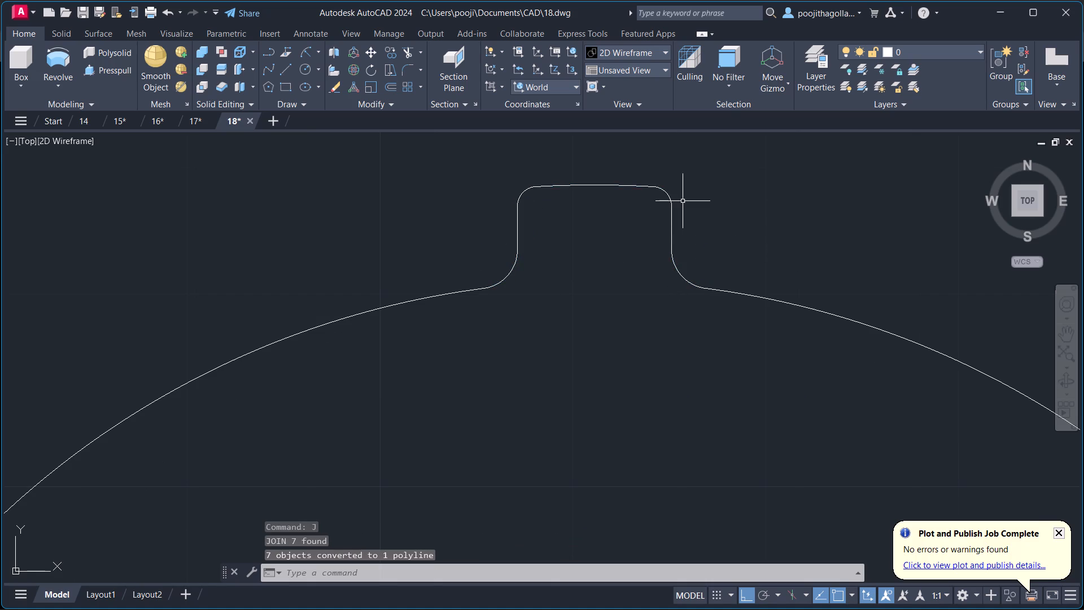
Create a polar array of the joined tooth outline around the common centre of the circles.
scroll(680, 216, up, 2)
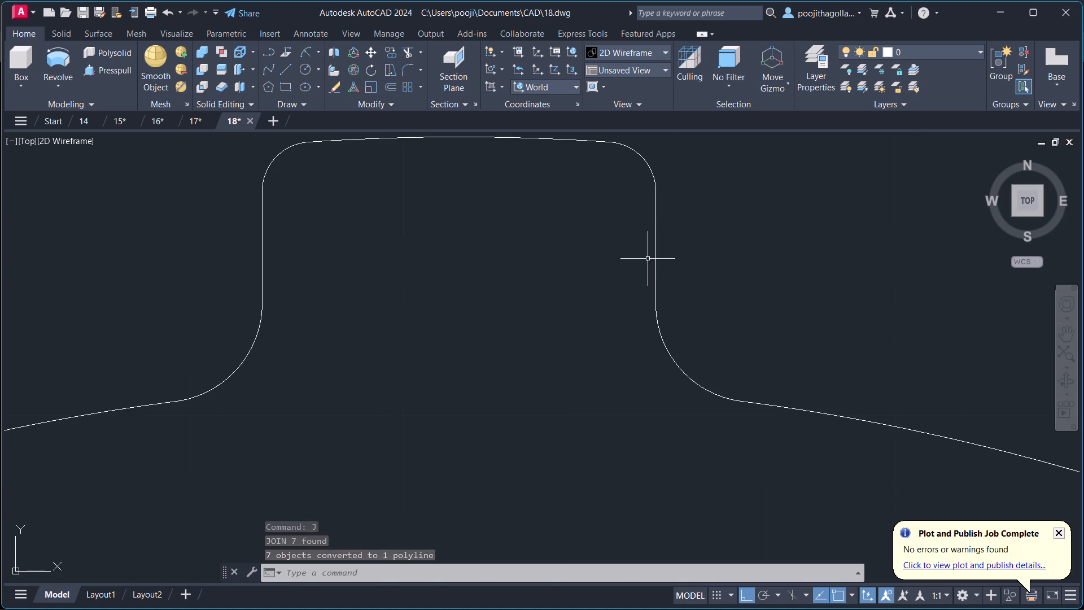
scroll(662, 247, down, 5)
middle_drag(585, 336, 570, 338)
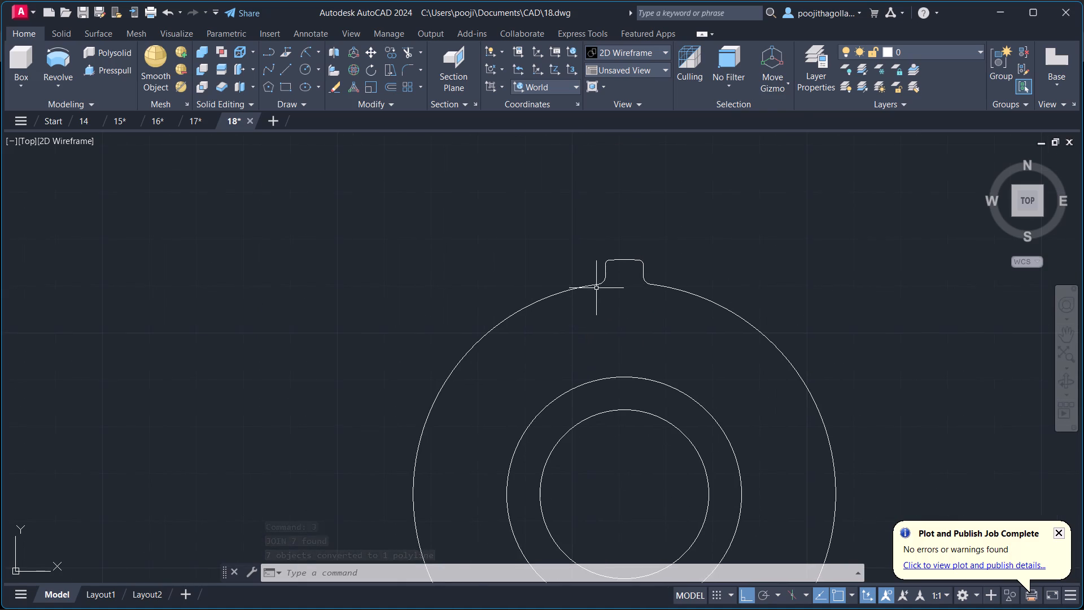
scroll(596, 287, up, 1)
scroll(596, 287, down, 1)
scroll(596, 287, up, 2)
click(718, 198)
click(610, 254)
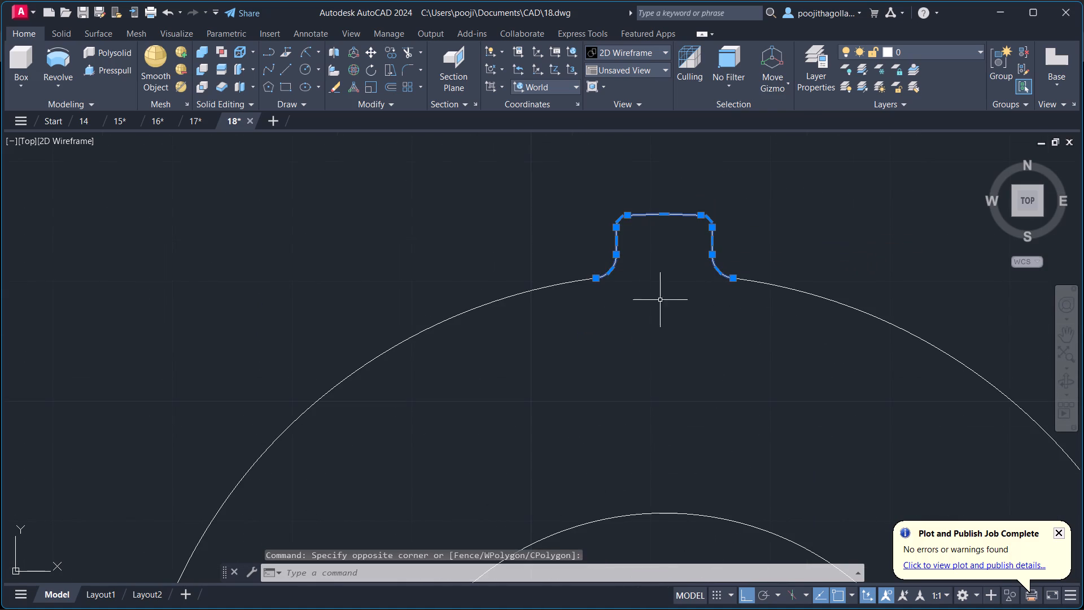
scroll(673, 306, down, 1)
middle_drag(674, 341, 539, 330)
text(arr)
click(580, 376)
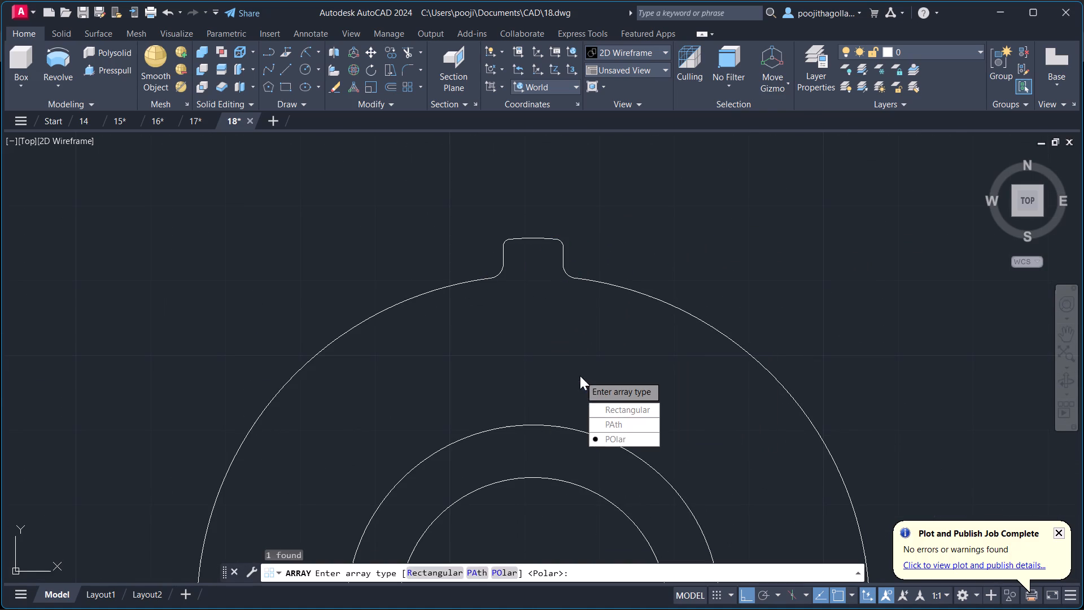
drag(613, 433, 581, 377)
scroll(581, 377, down, 3)
middle_drag(581, 377, 580, 307)
scroll(580, 376, up, 1)
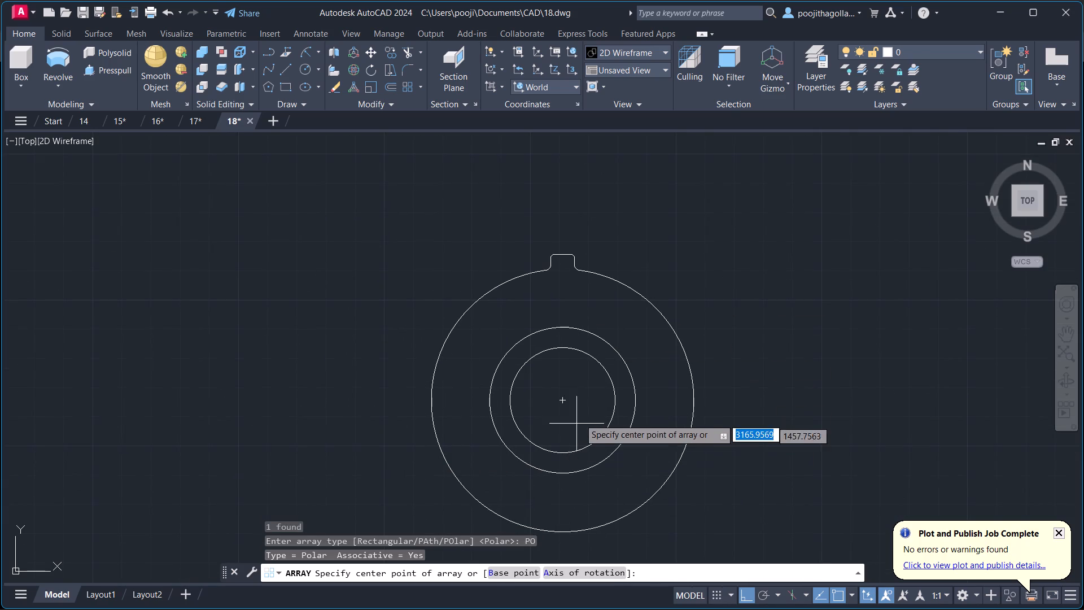
click(562, 399)
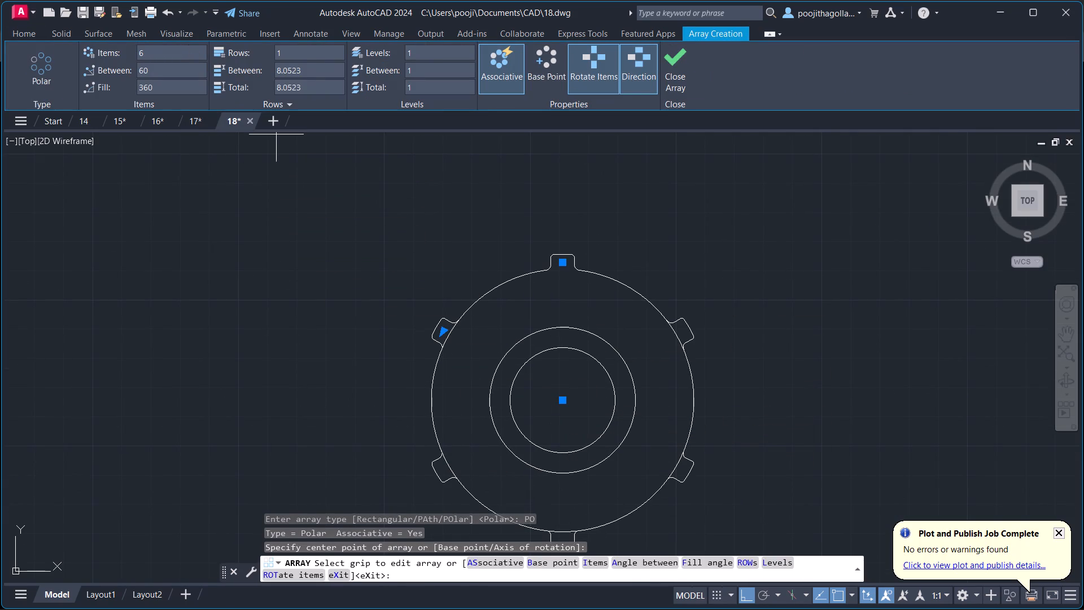
Set the polar array to 20 items and finish the array.
click(177, 46)
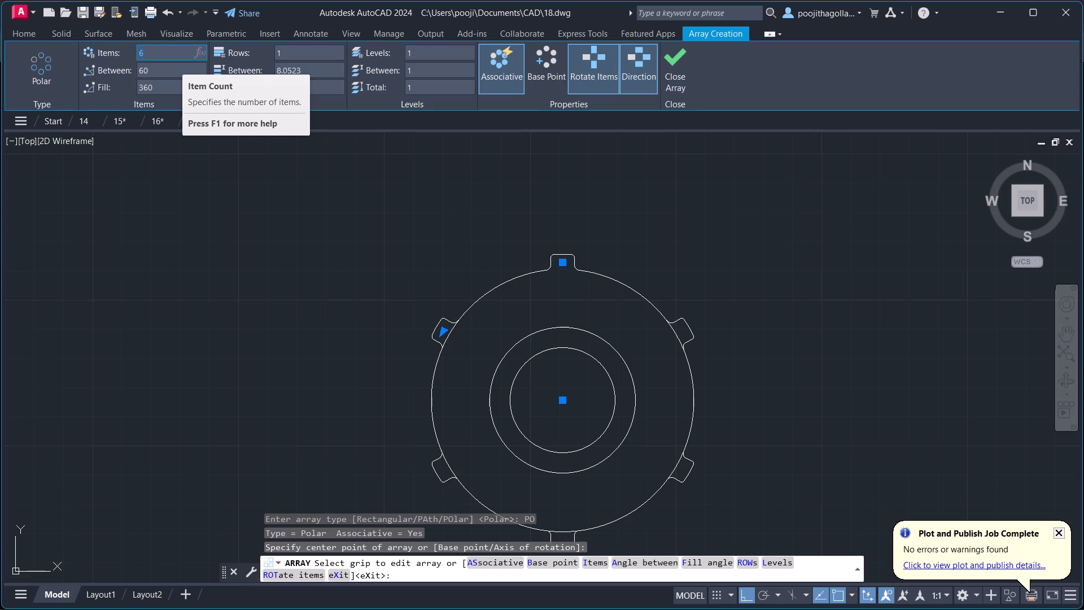
text(20)
key(Return)
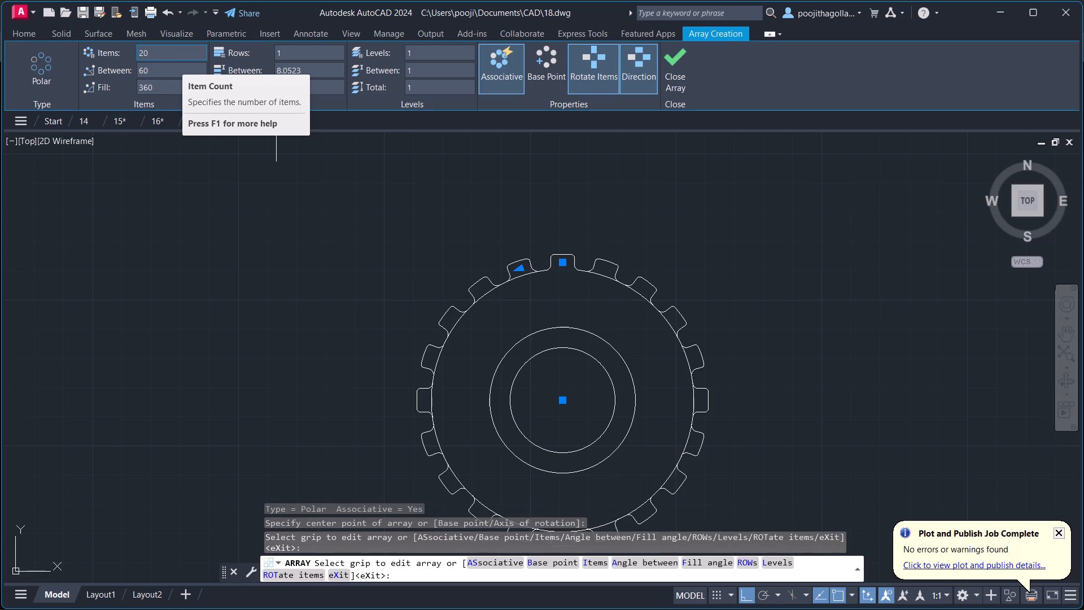
middle_drag(630, 327, 605, 255)
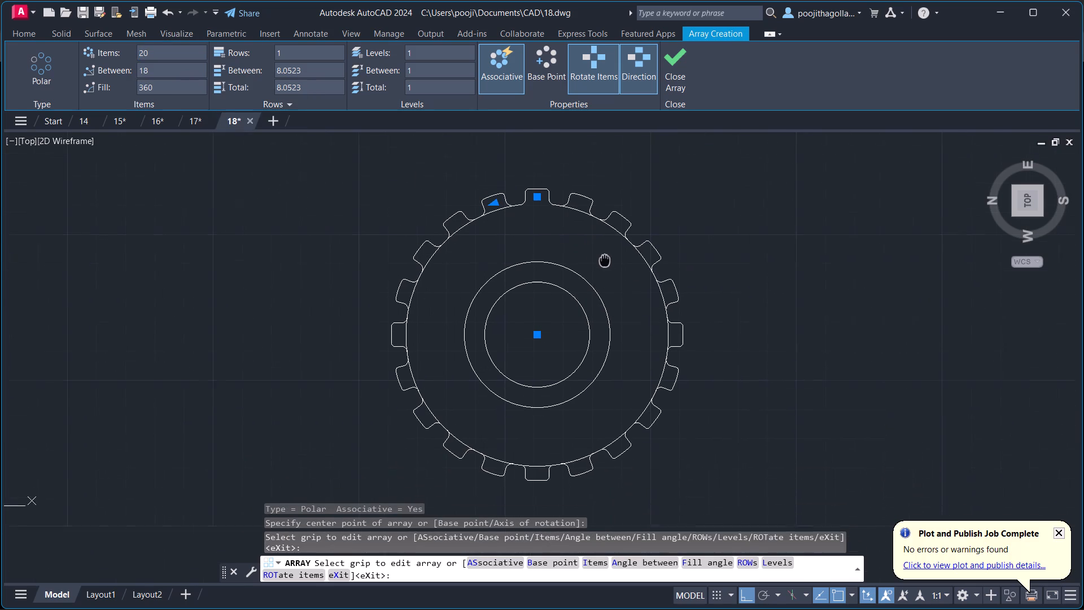
middle_drag(605, 255, 605, 253)
scroll(592, 256, up, 1)
middle_drag(484, 216, 505, 230)
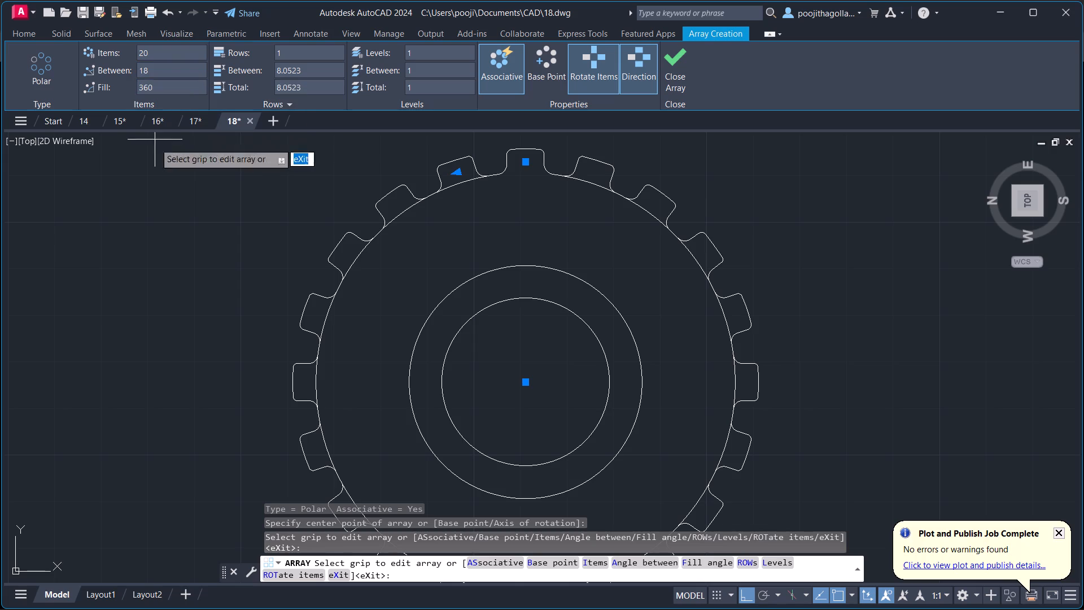
click(675, 71)
Trim the radius 45 arc under the tooth immediately left of the top tooth.
middle_drag(572, 224, 574, 210)
text(tr)
key(Return)
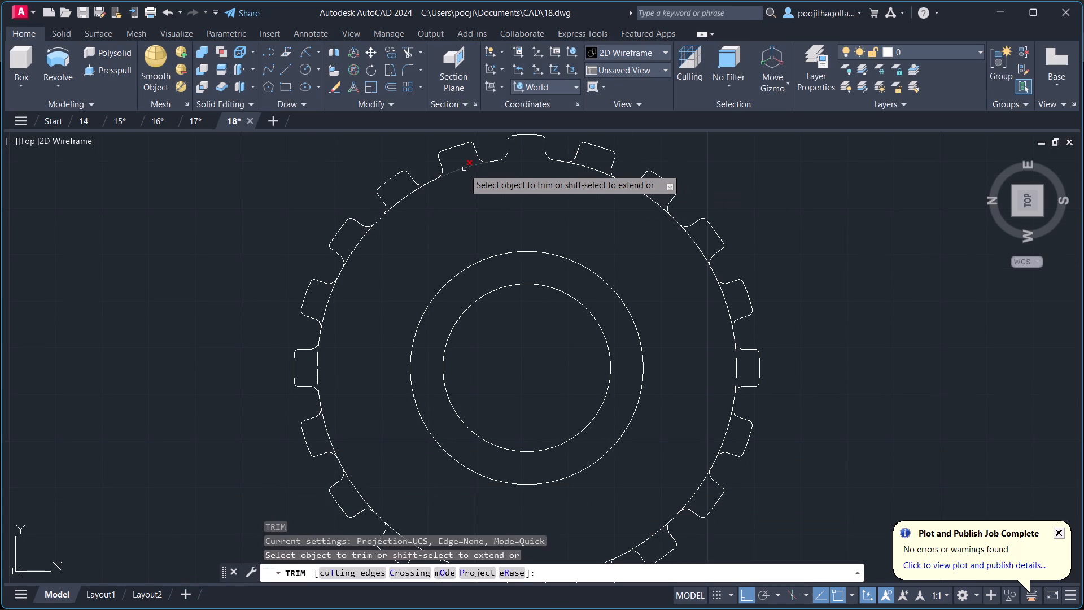
click(464, 169)
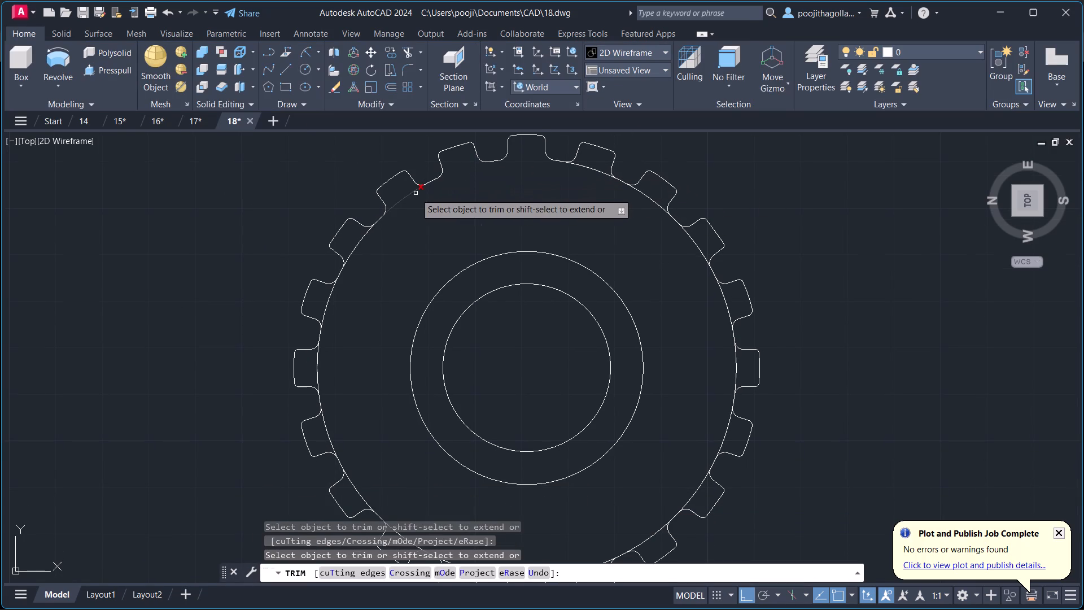
key(Escape)
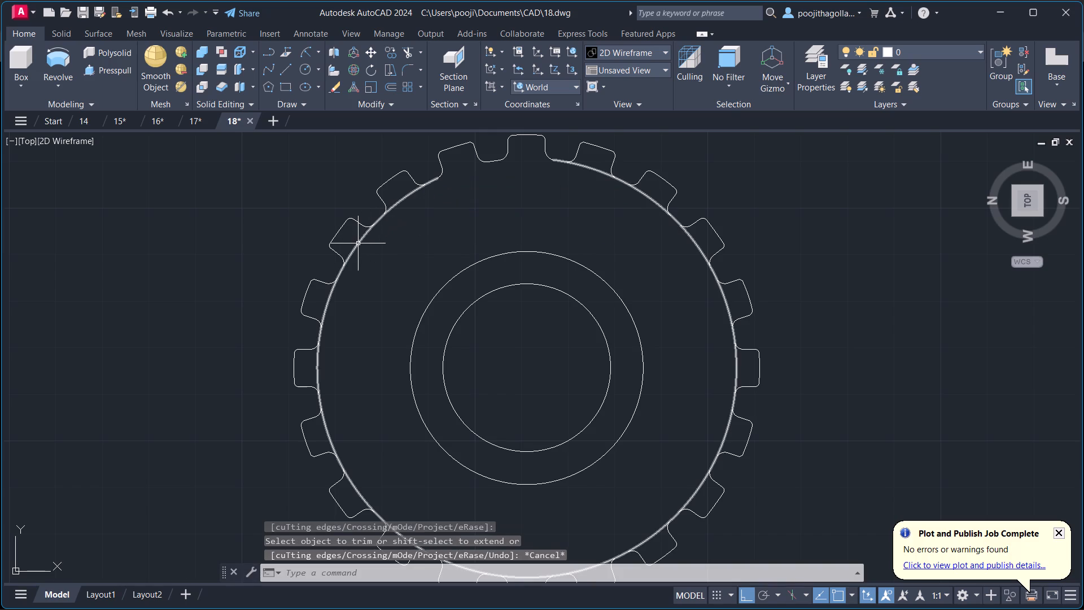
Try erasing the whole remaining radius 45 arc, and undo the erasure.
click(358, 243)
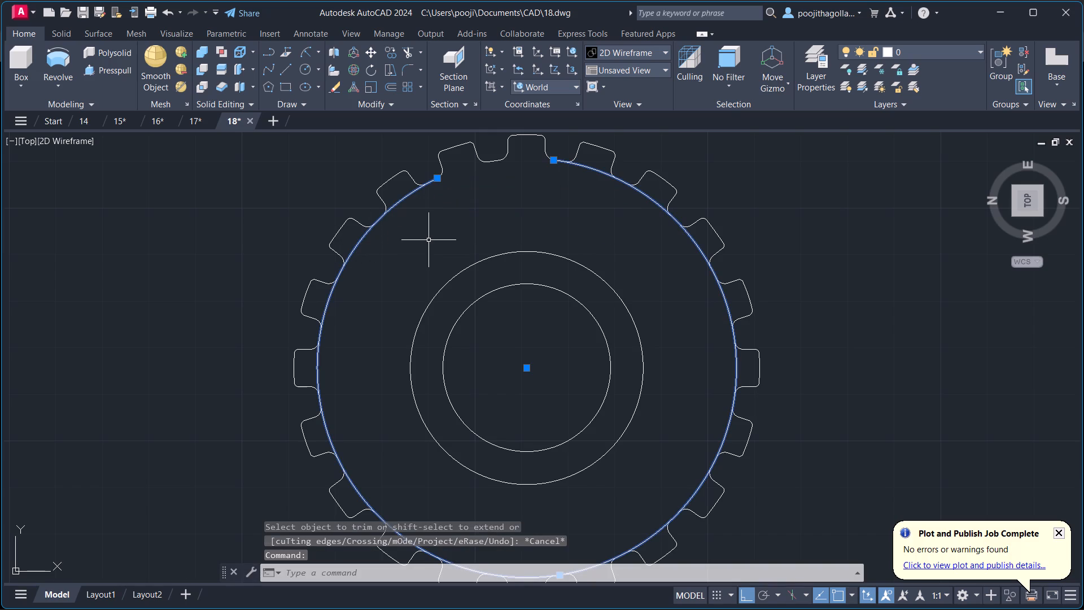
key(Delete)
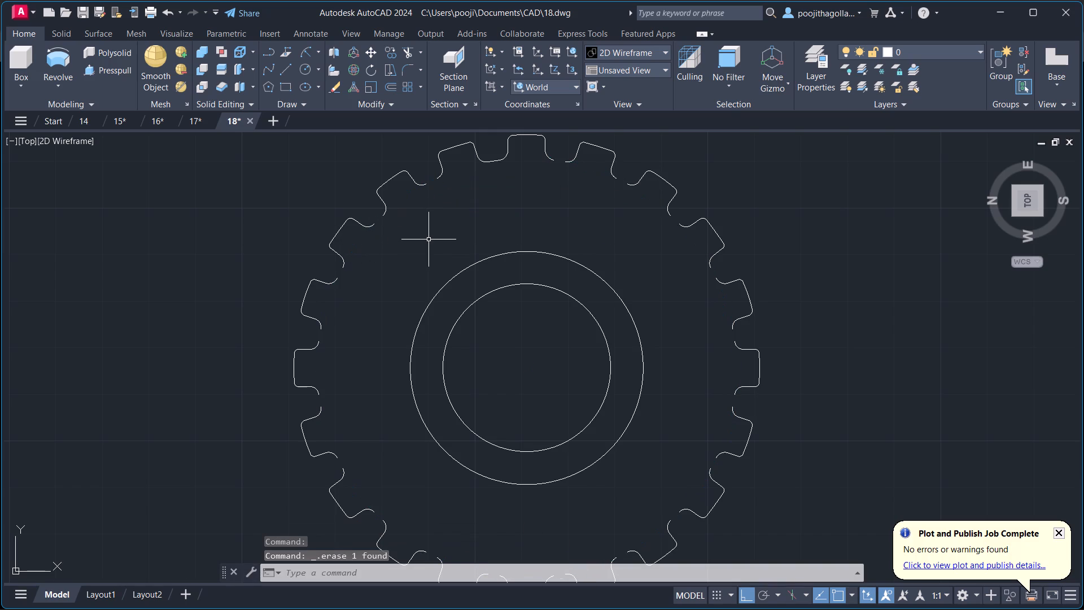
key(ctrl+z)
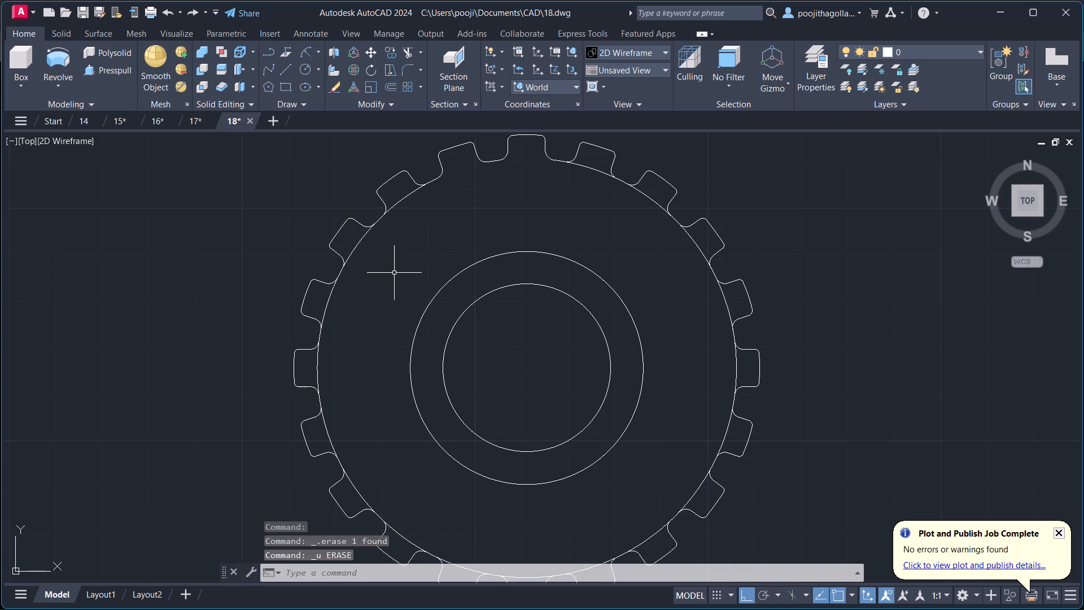
Trim the radius 45 arc under the next four teeth counterclockwise, down to and including the leftmost tooth.
text(tr)
key(Return)
drag(402, 197, 419, 223)
click(354, 237)
click(373, 246)
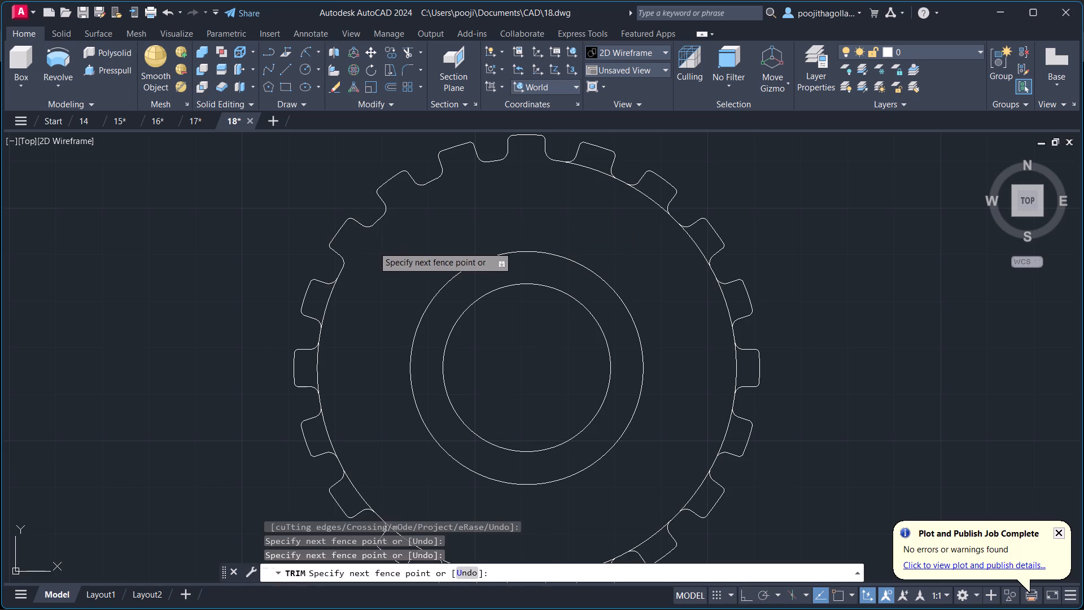
click(319, 302)
click(357, 310)
click(301, 376)
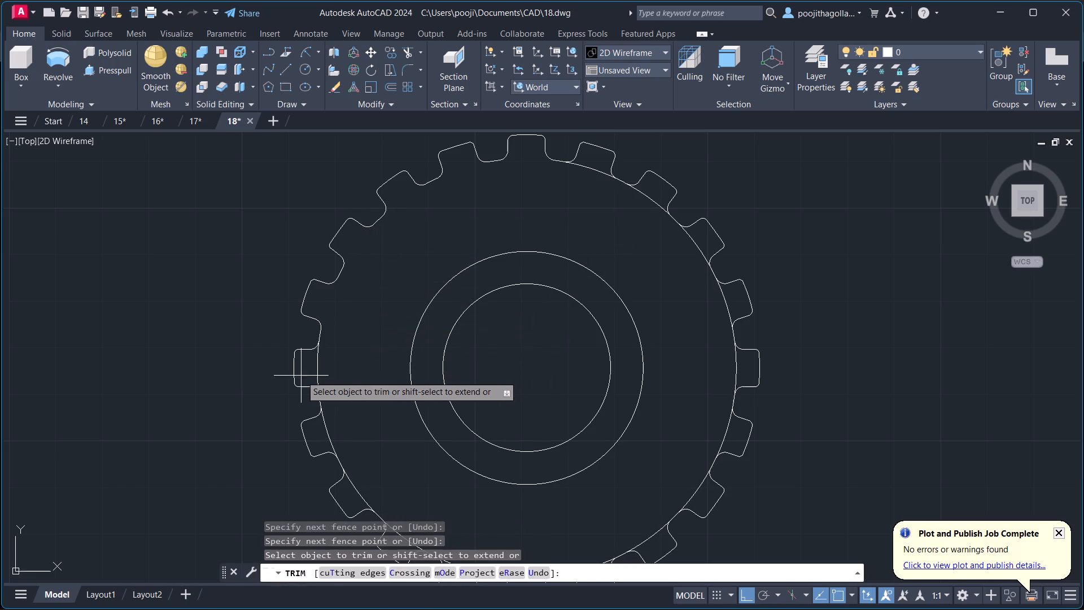
click(339, 367)
Trim the radius 45 arc under the four lower-left teeth between the leftmost and the bottom tooth.
middle_drag(355, 416, 357, 328)
drag(317, 352, 323, 350)
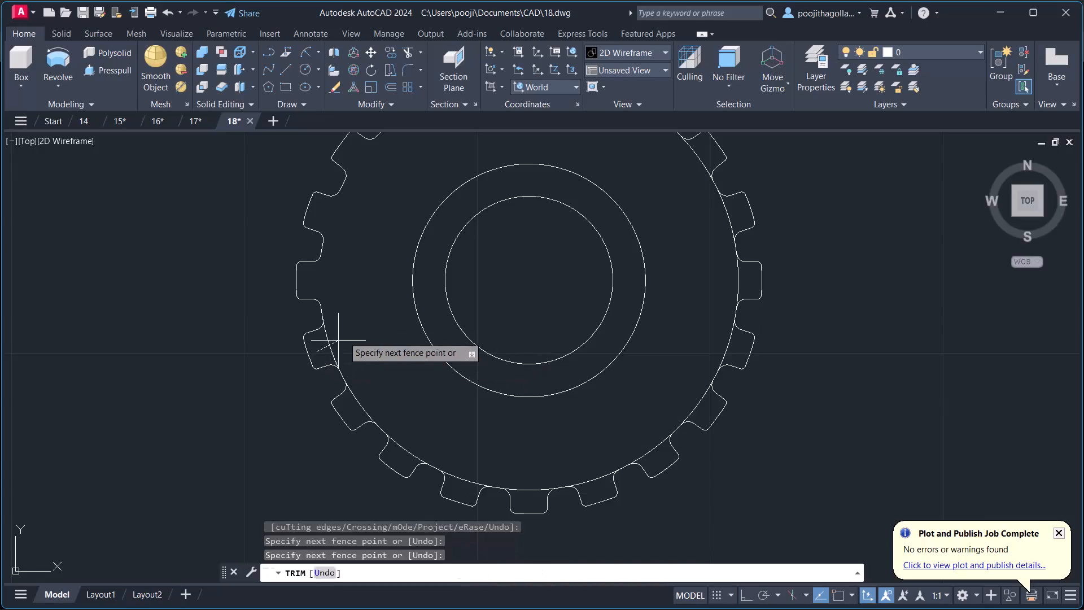
click(359, 329)
click(358, 415)
click(382, 389)
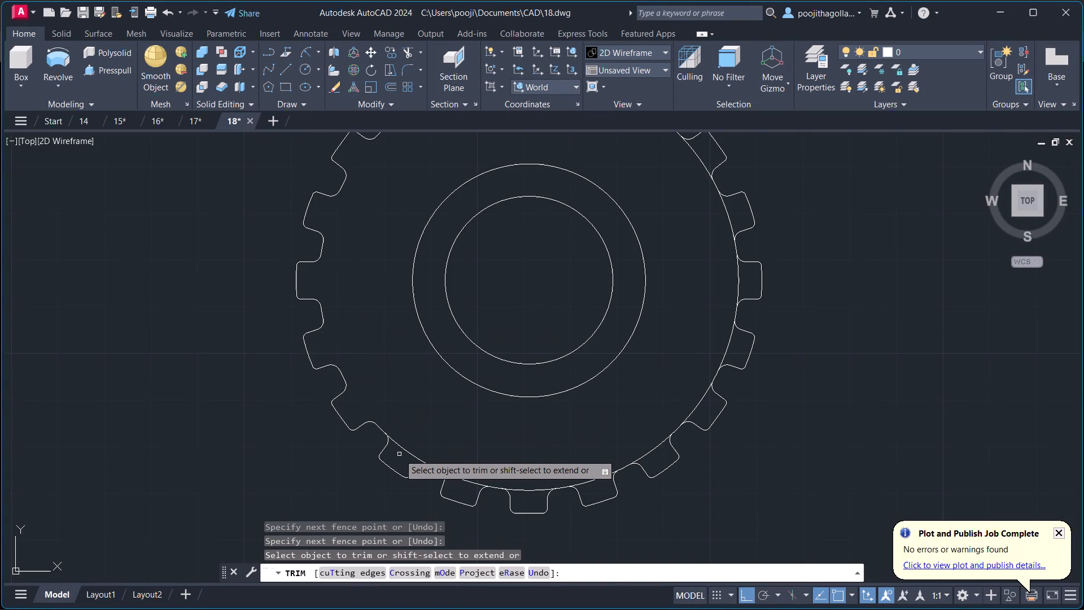
click(399, 454)
click(428, 433)
click(469, 485)
click(491, 437)
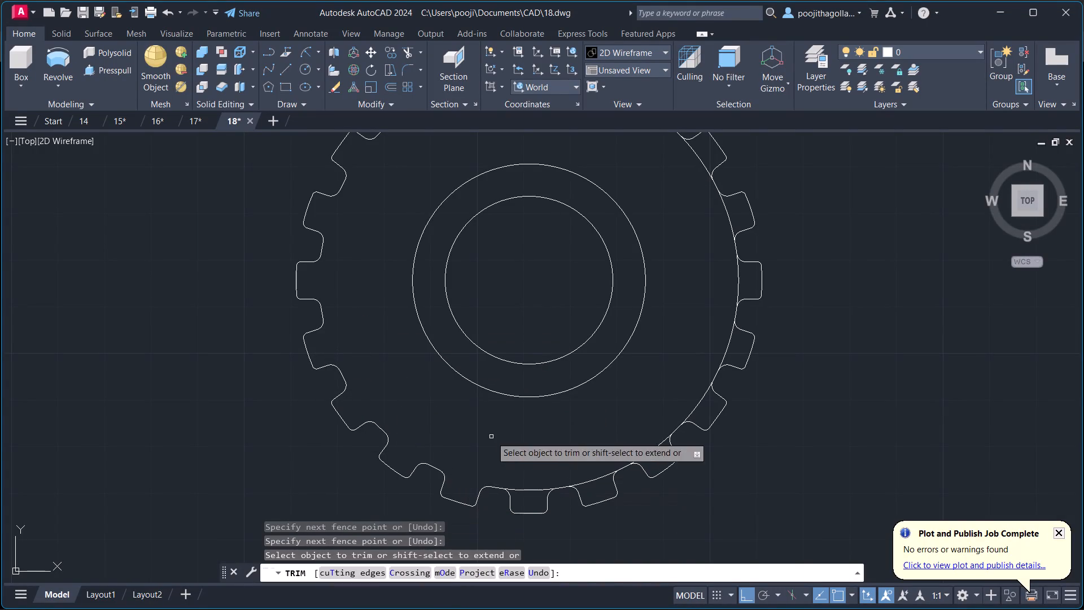
Trim the radius 45 arc under six teeth, from the bottom tooth counterclockwise through the rightmost tooth.
click(530, 501)
click(534, 471)
click(591, 488)
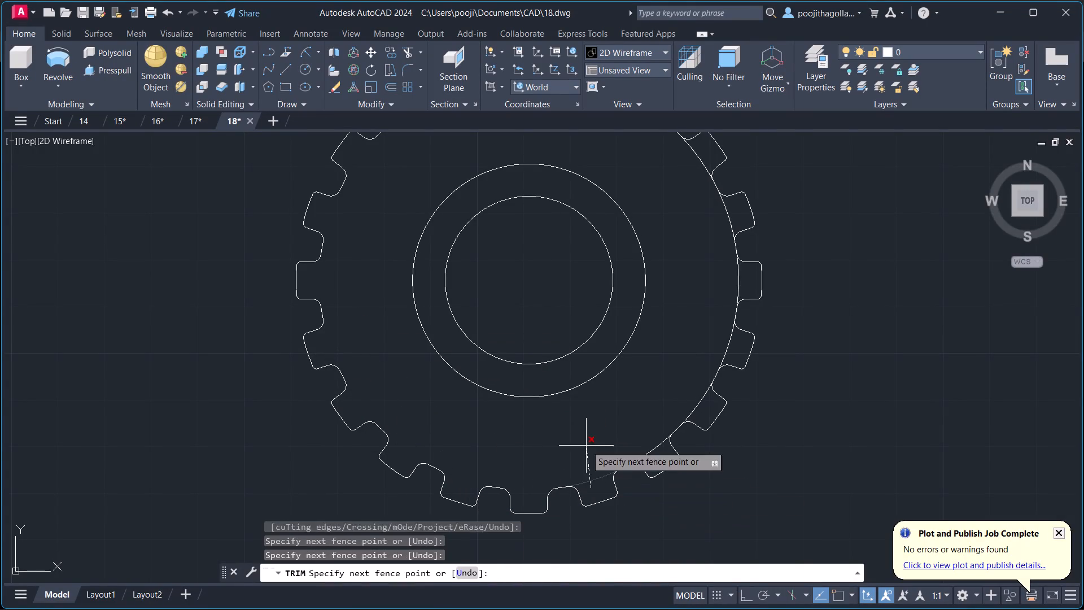
click(586, 446)
click(655, 454)
click(632, 426)
click(710, 412)
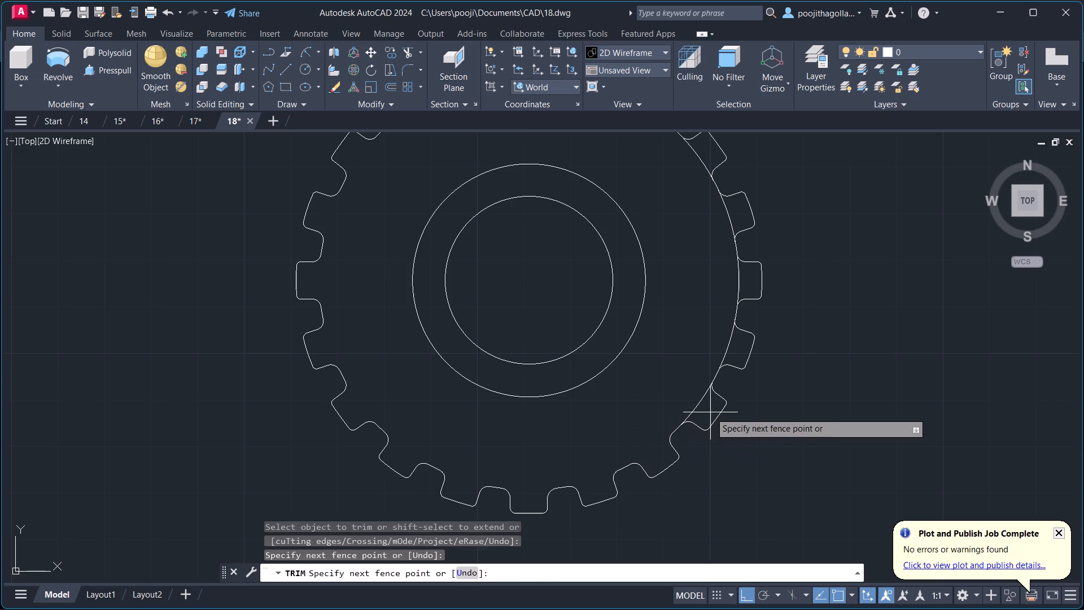
click(693, 396)
click(733, 344)
click(700, 344)
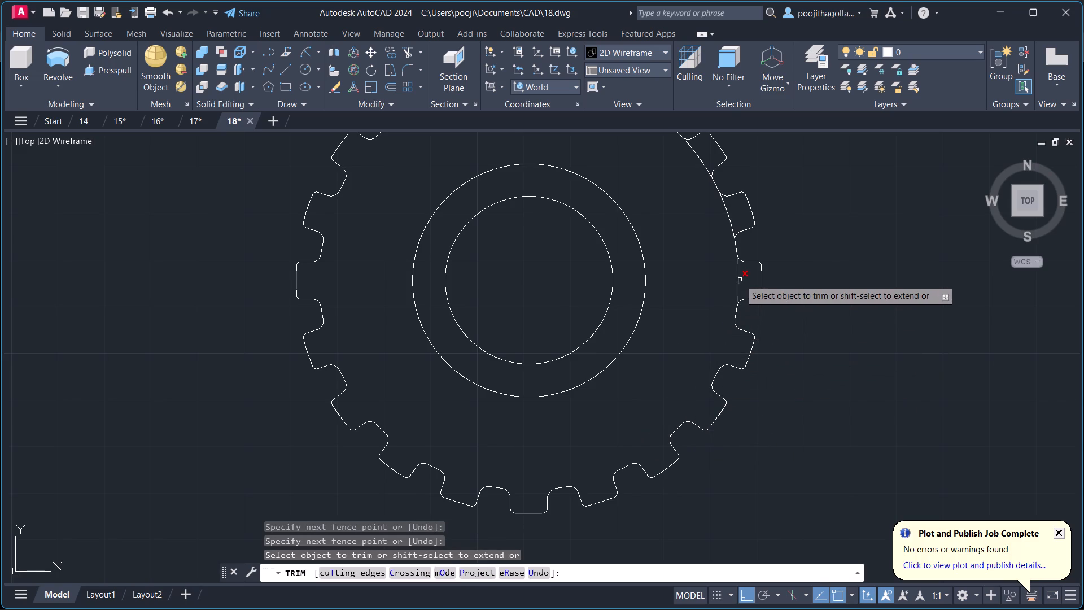
click(740, 280)
click(718, 295)
Trim the remaining radius 45 arc under the four upper-right teeth between the rightmost and the top tooth.
middle_drag(725, 256, 681, 367)
scroll(681, 367, up, 1)
click(693, 307)
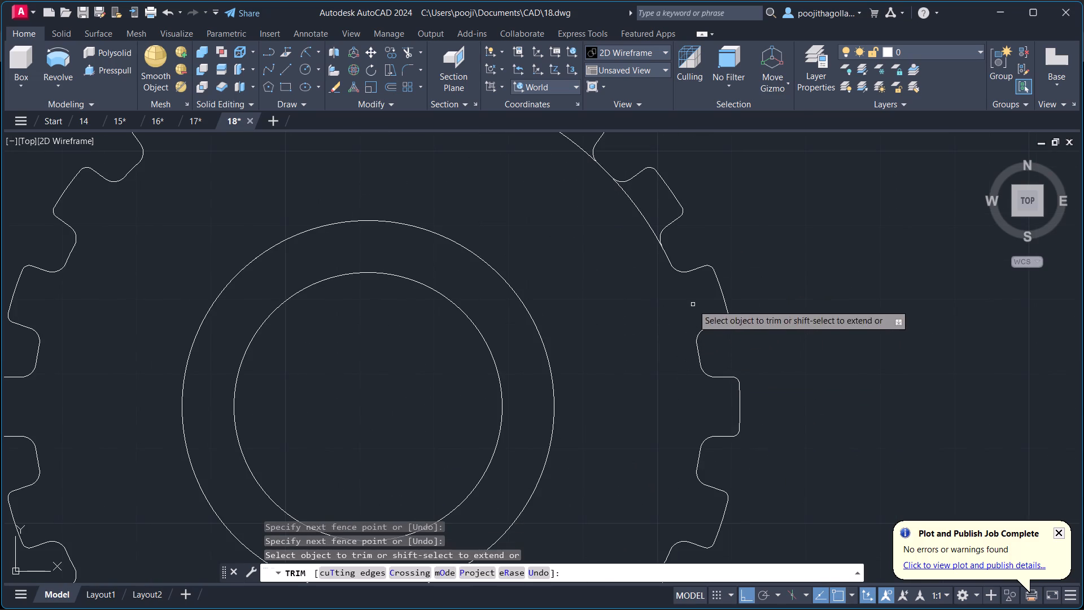
middle_drag(621, 254, 612, 354)
drag(615, 328, 560, 249)
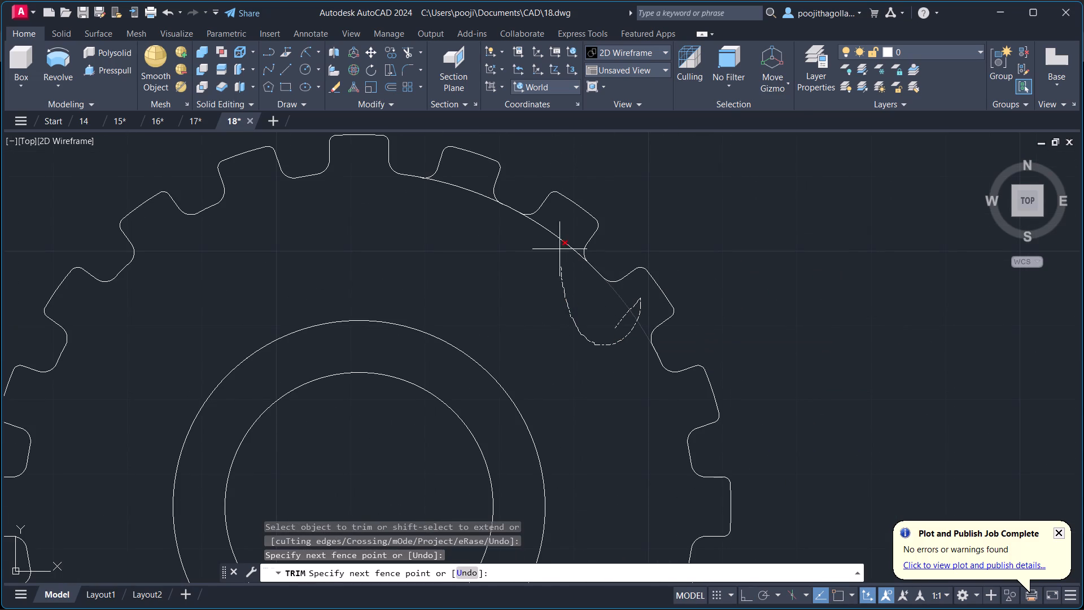
drag(560, 249, 413, 239)
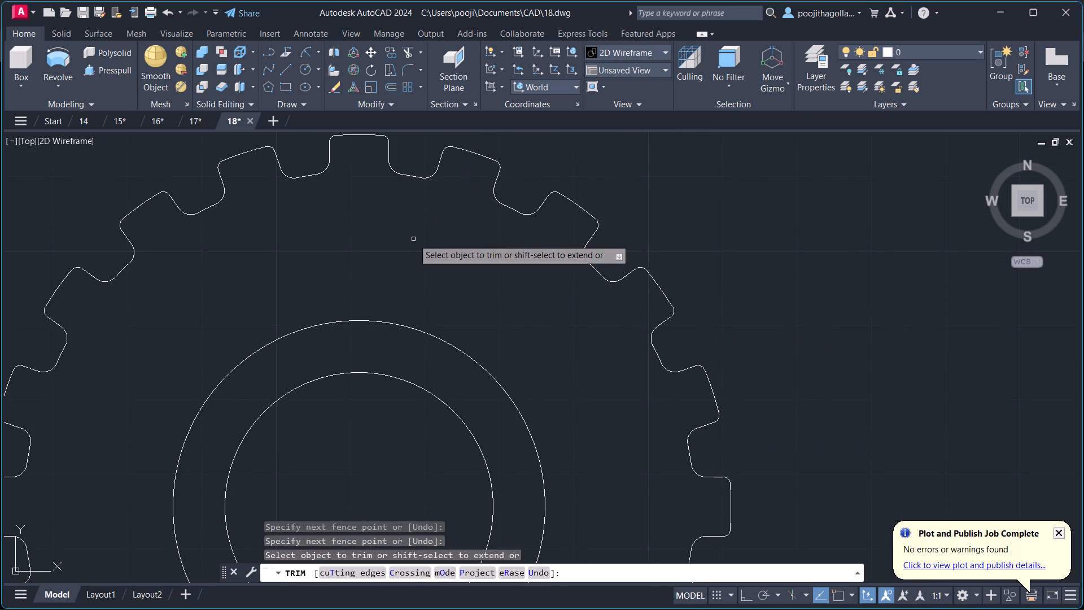
scroll(440, 257, down, 2)
middle_drag(446, 297, 495, 276)
key(Escape)
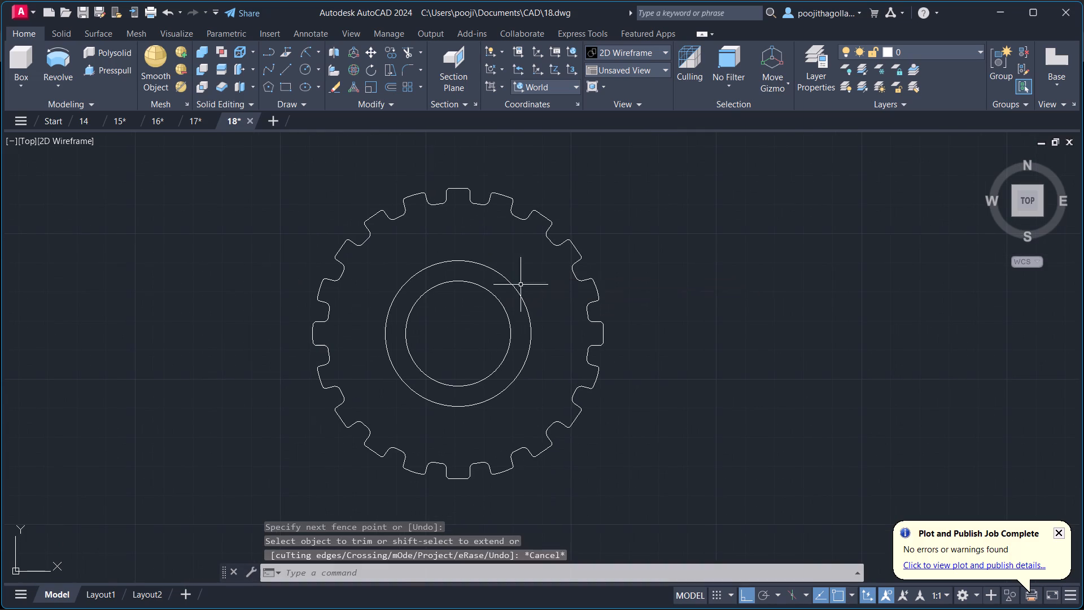
Draw a vertical construction line 35 units long upward from the gear's center.
middle_drag(492, 307, 528, 306)
scroll(501, 363, up, 1)
scroll(507, 359, down, 1)
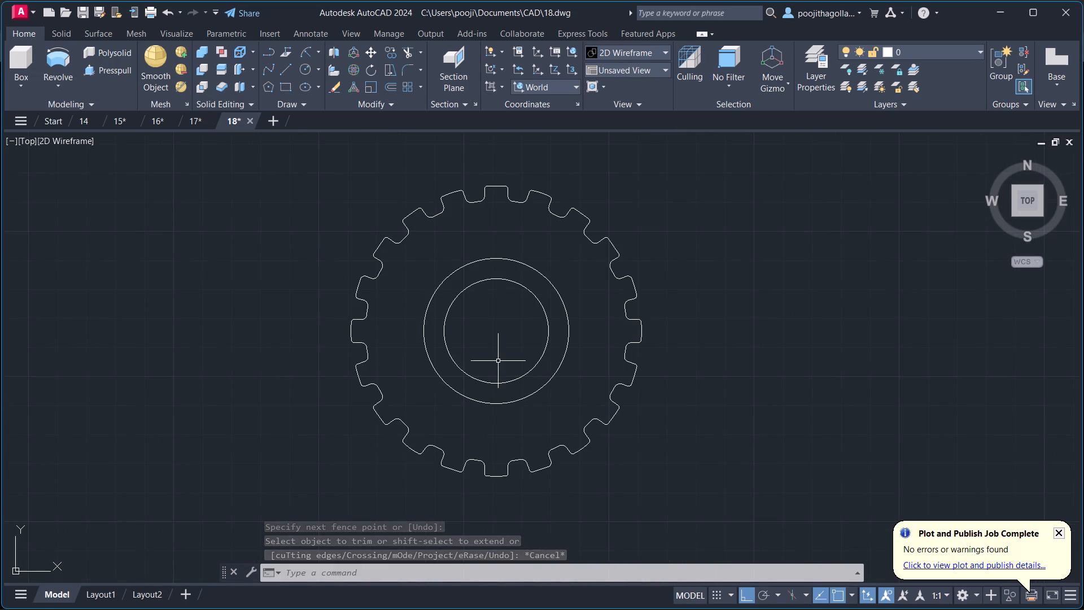
scroll(496, 241, up, 1)
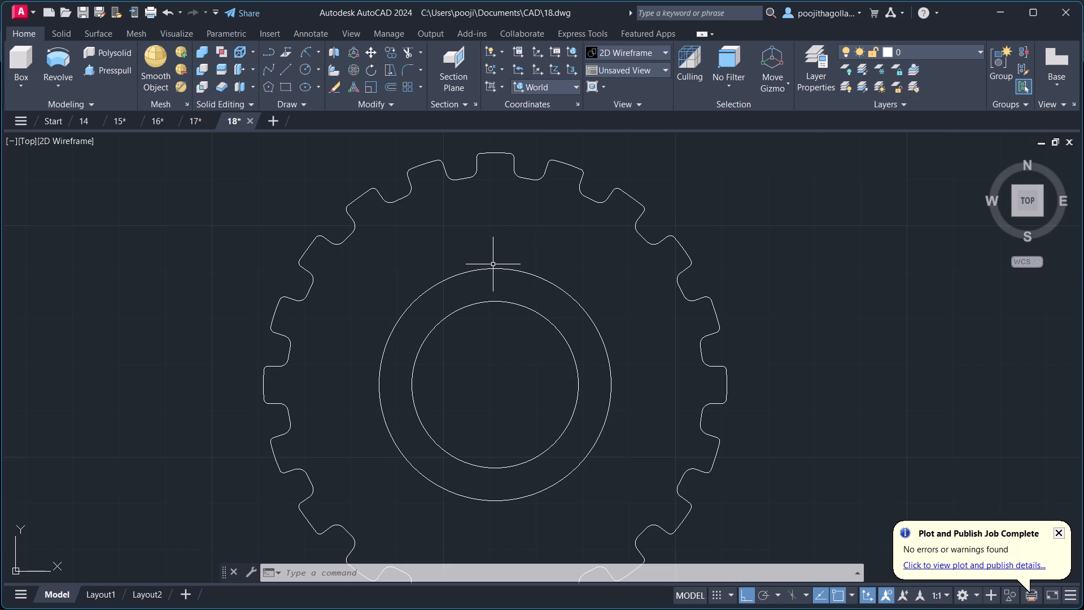
key(l)
key(Return)
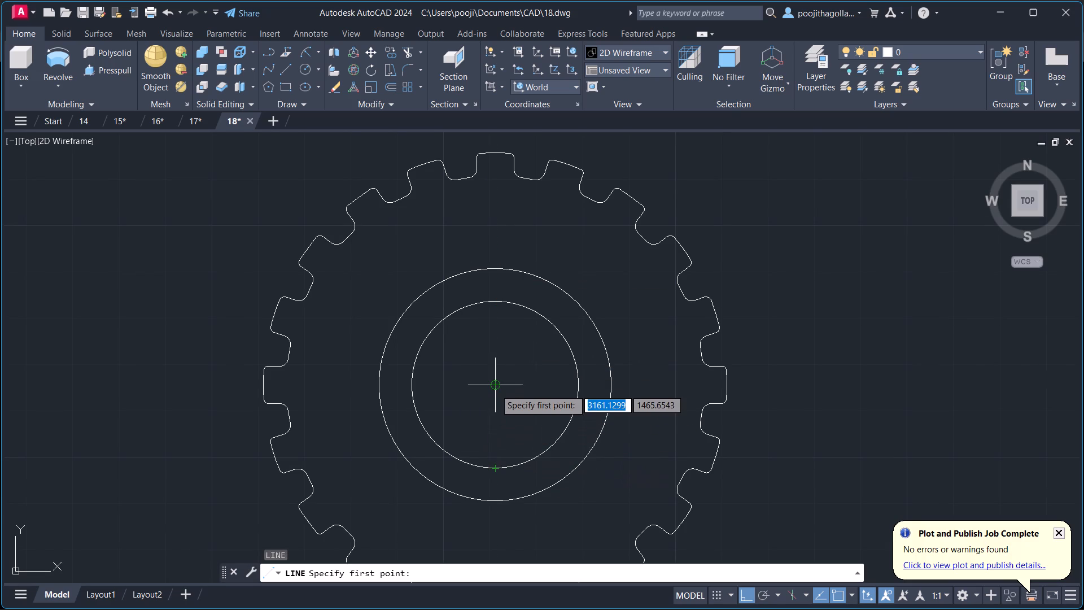
click(497, 389)
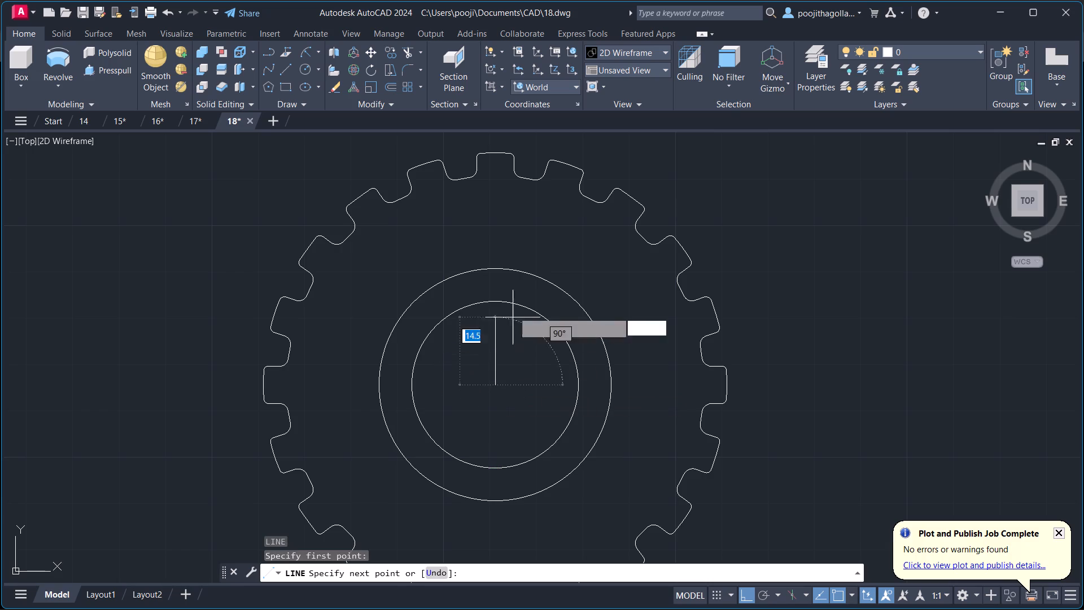
text(35)
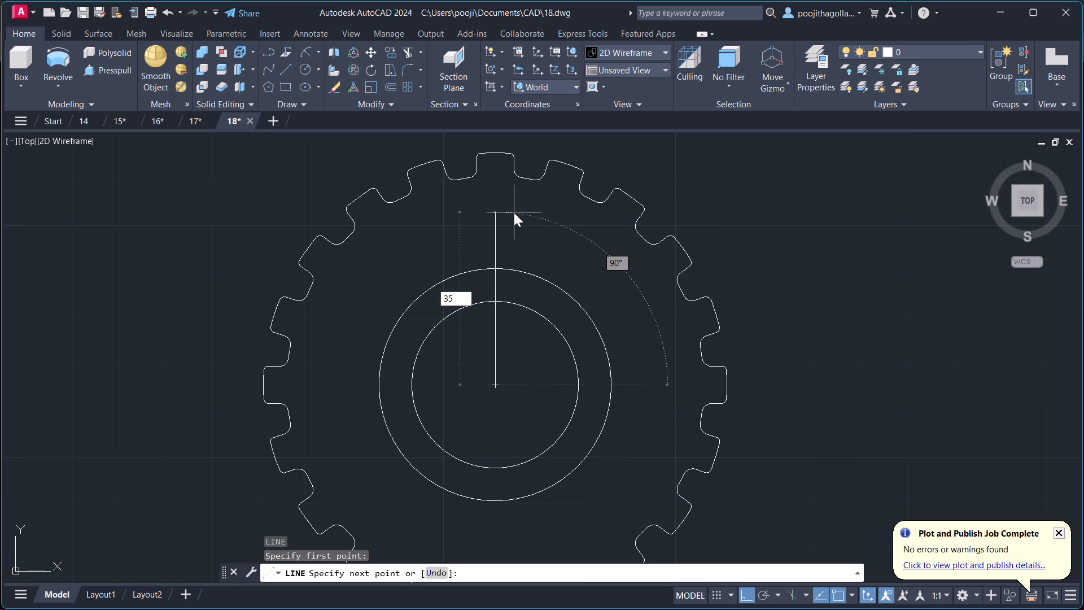
key(Return)
key(Escape)
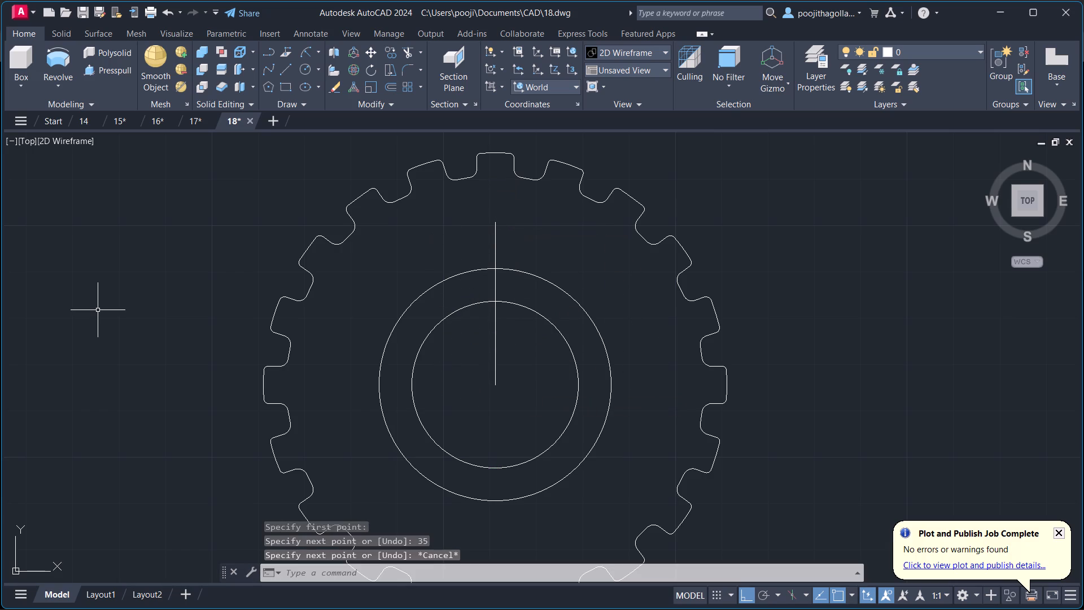
Draw a circle of radius 5 centered on the upper end of the construction line.
key(c)
key(Return)
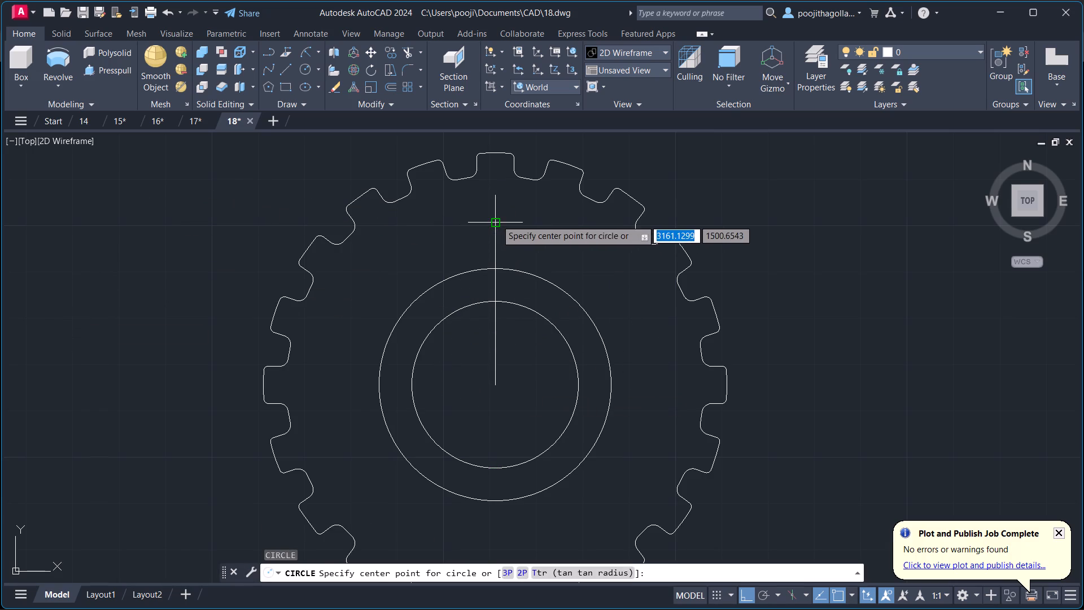
click(496, 220)
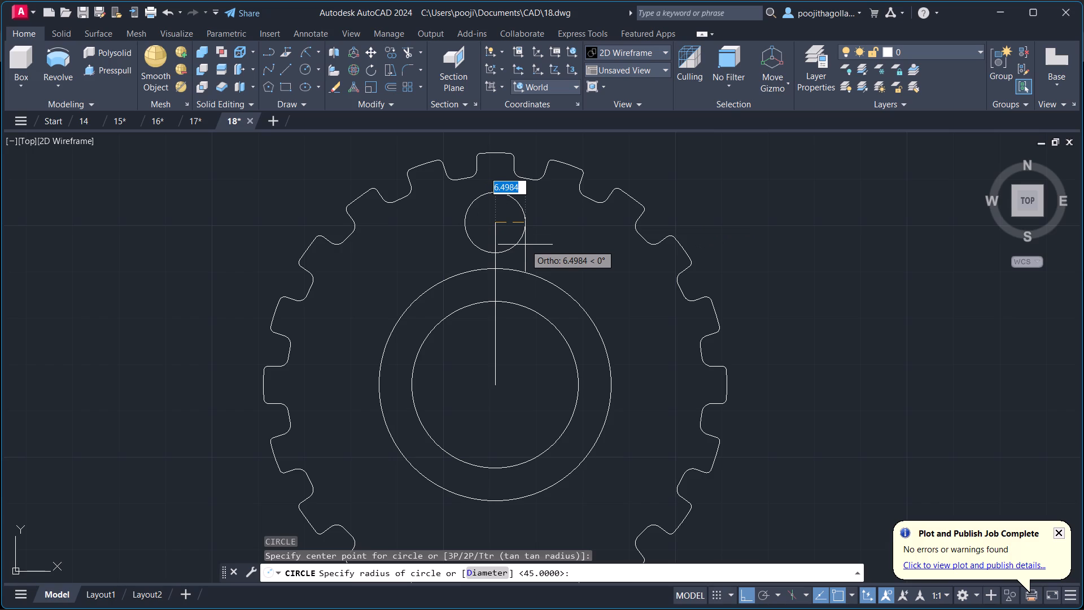
key(5)
key(Return)
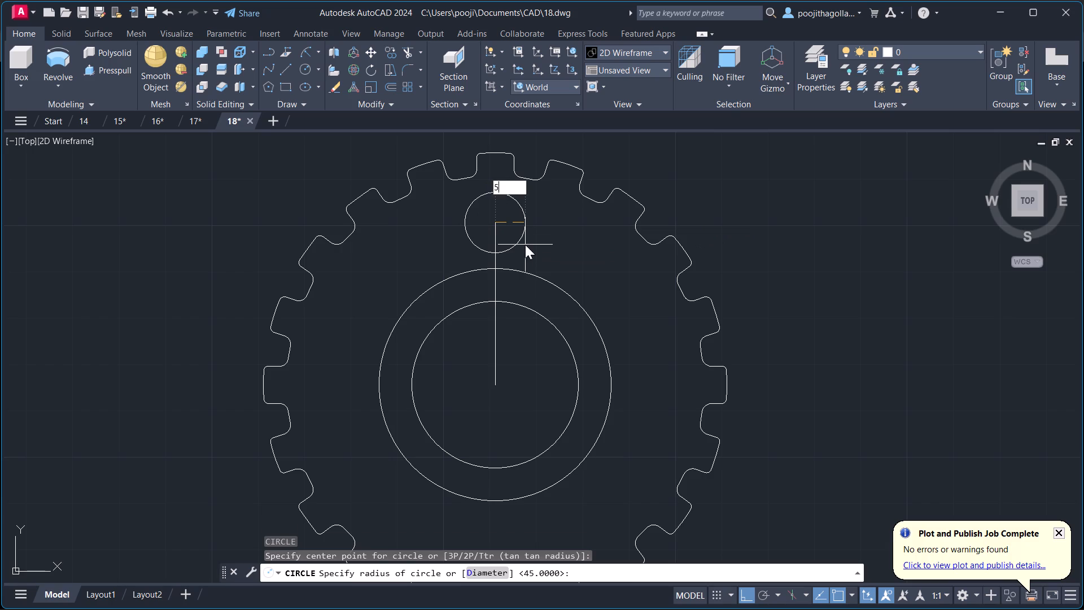
Delete the vertical construction line, keeping the small circle.
drag(518, 350, 513, 355)
click(465, 382)
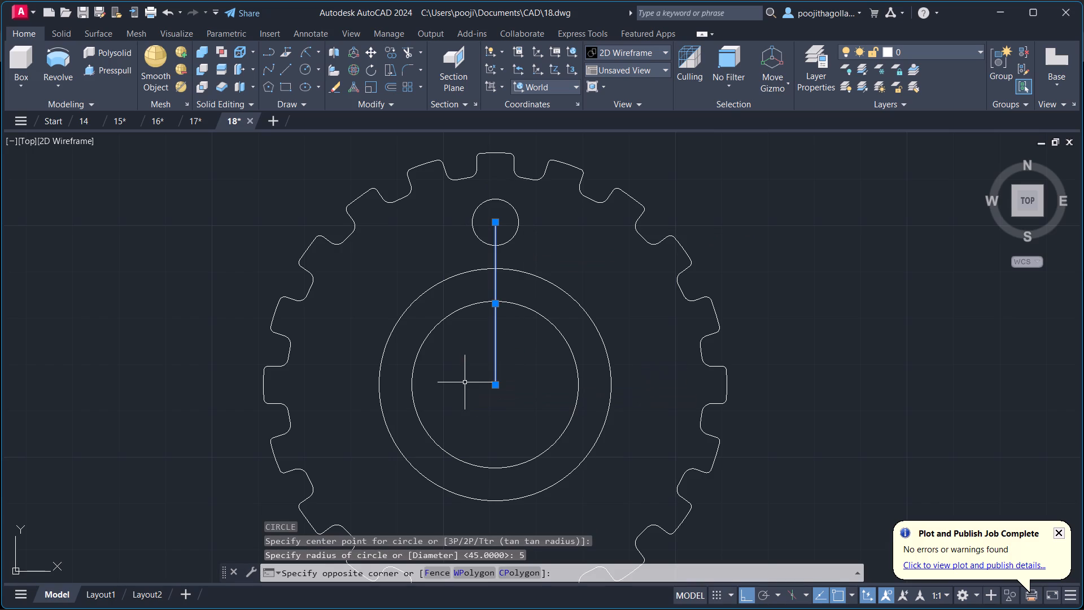
key(Delete)
Create a polar array of the radius 5 circle about the gear's center, with 6 items filling 360 degrees.
drag(557, 220, 552, 223)
click(477, 263)
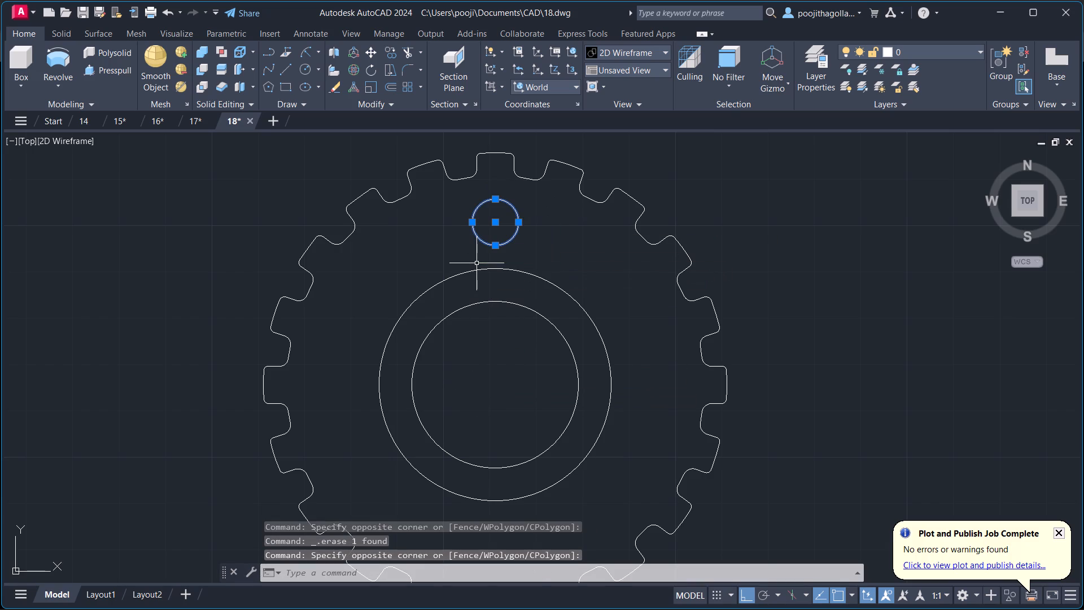
text(arr)
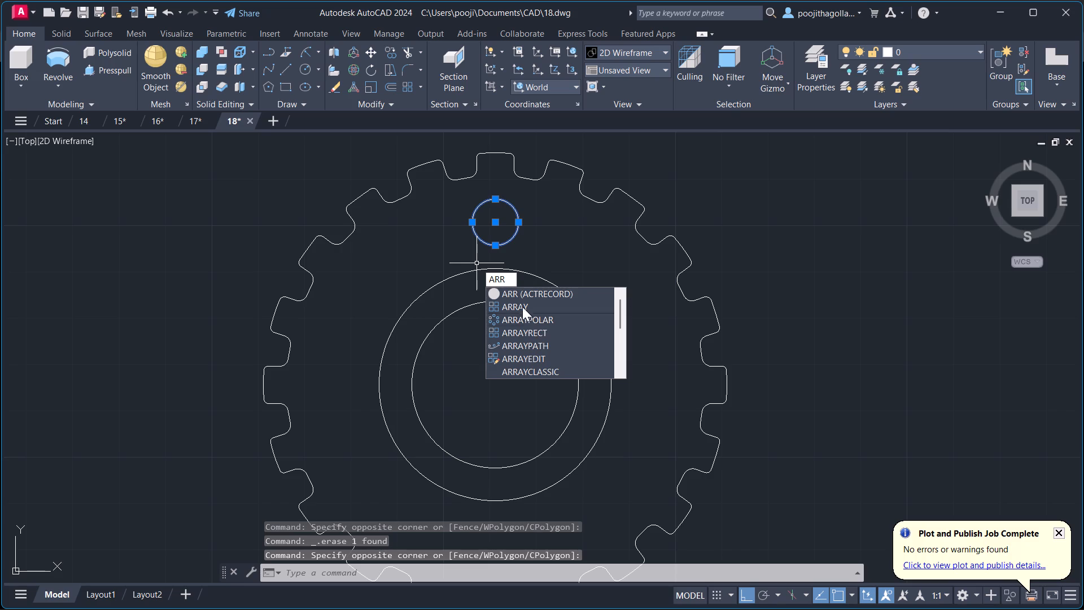
click(531, 320)
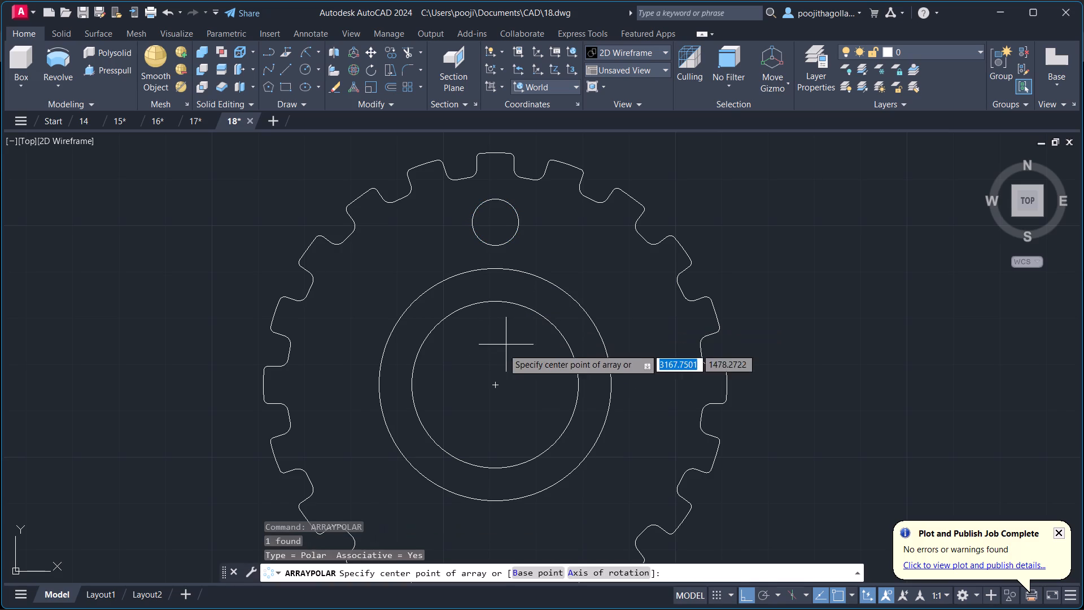
click(495, 382)
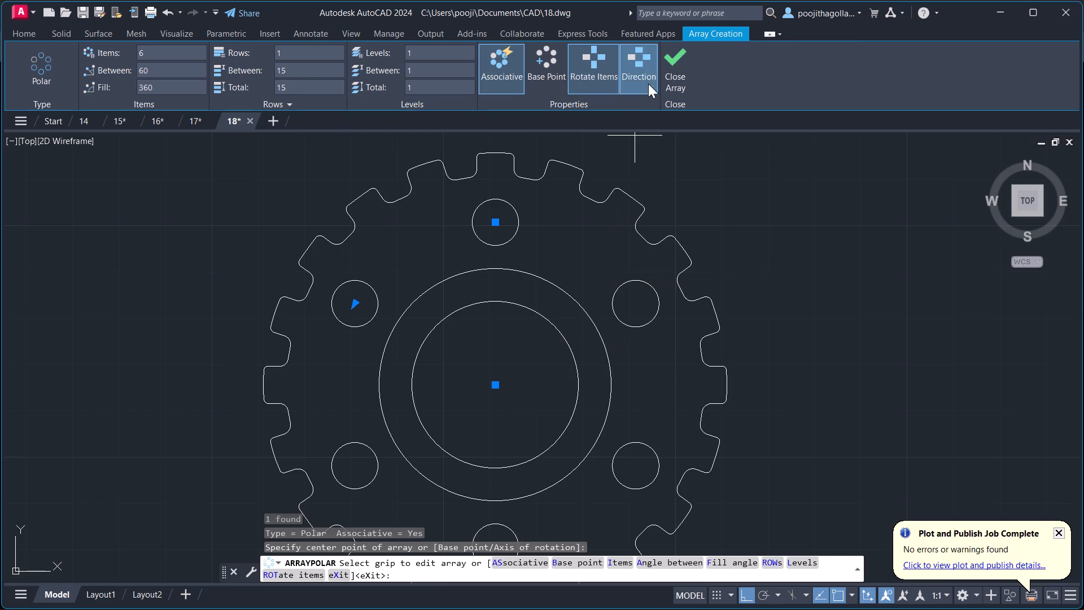
click(667, 67)
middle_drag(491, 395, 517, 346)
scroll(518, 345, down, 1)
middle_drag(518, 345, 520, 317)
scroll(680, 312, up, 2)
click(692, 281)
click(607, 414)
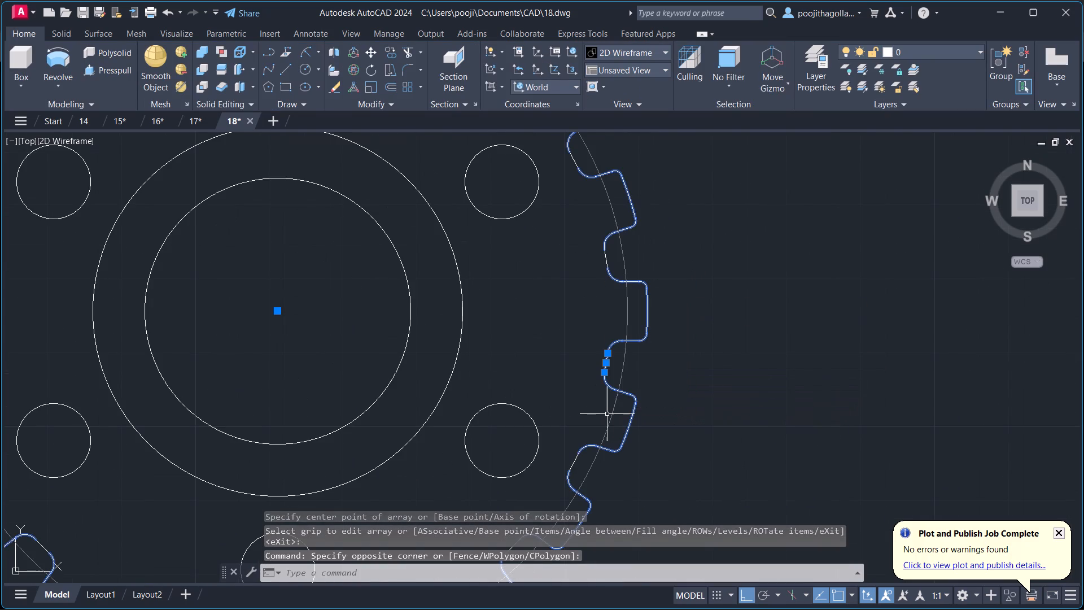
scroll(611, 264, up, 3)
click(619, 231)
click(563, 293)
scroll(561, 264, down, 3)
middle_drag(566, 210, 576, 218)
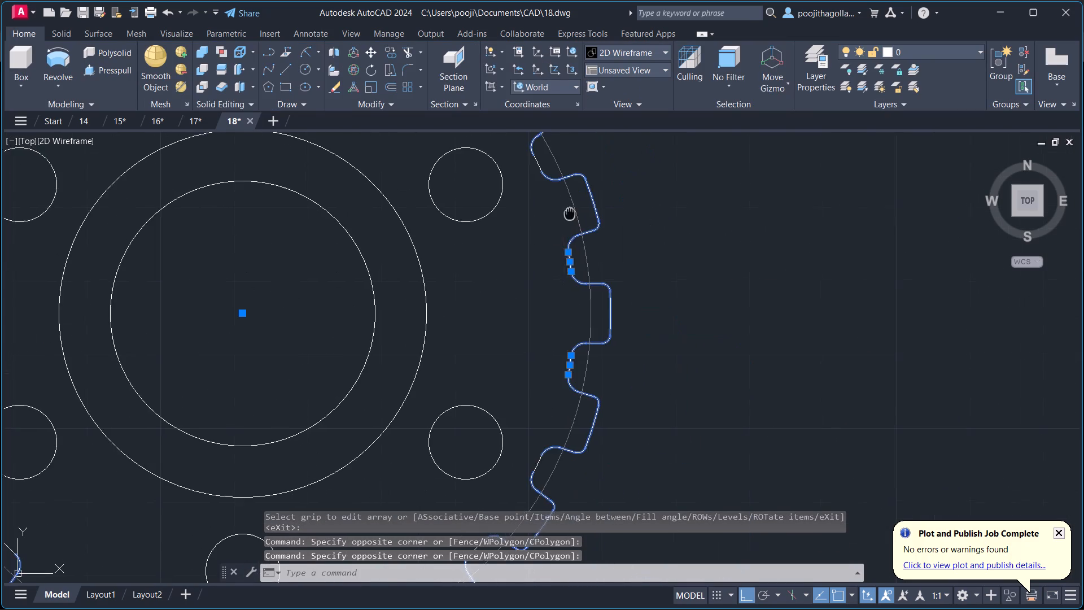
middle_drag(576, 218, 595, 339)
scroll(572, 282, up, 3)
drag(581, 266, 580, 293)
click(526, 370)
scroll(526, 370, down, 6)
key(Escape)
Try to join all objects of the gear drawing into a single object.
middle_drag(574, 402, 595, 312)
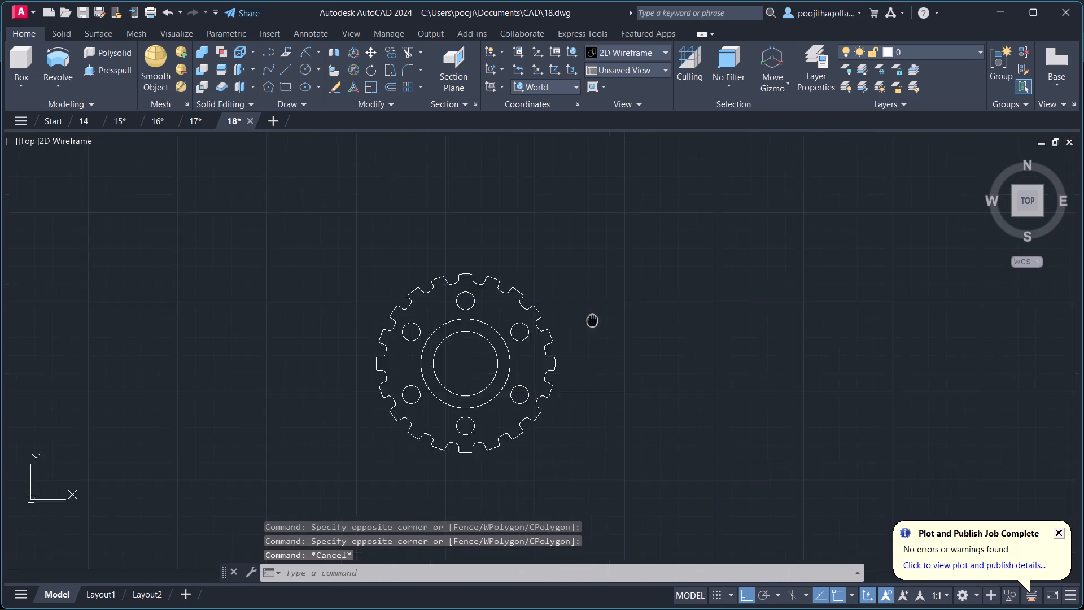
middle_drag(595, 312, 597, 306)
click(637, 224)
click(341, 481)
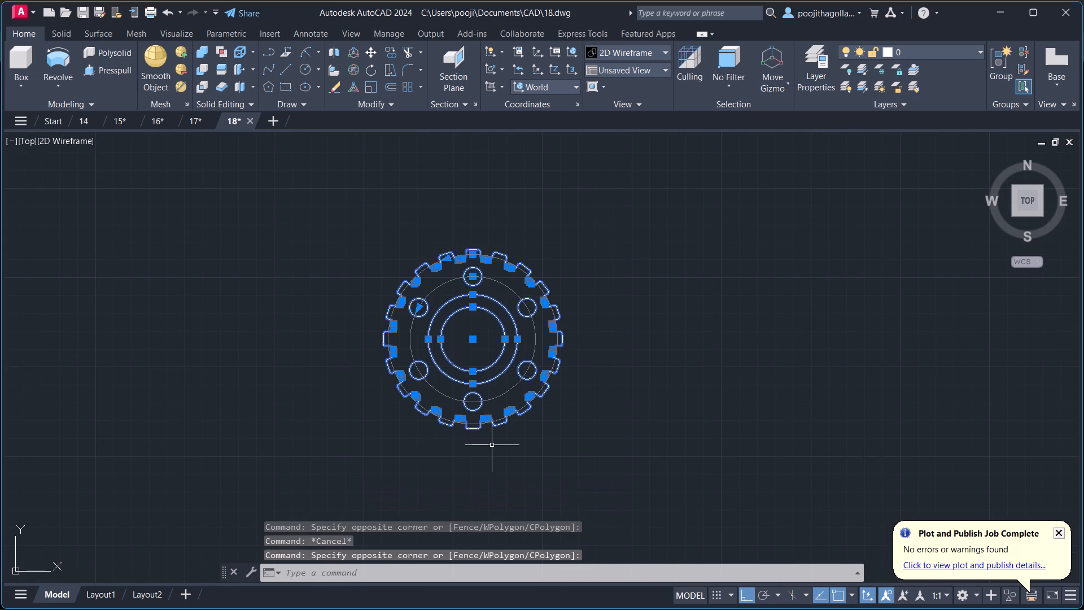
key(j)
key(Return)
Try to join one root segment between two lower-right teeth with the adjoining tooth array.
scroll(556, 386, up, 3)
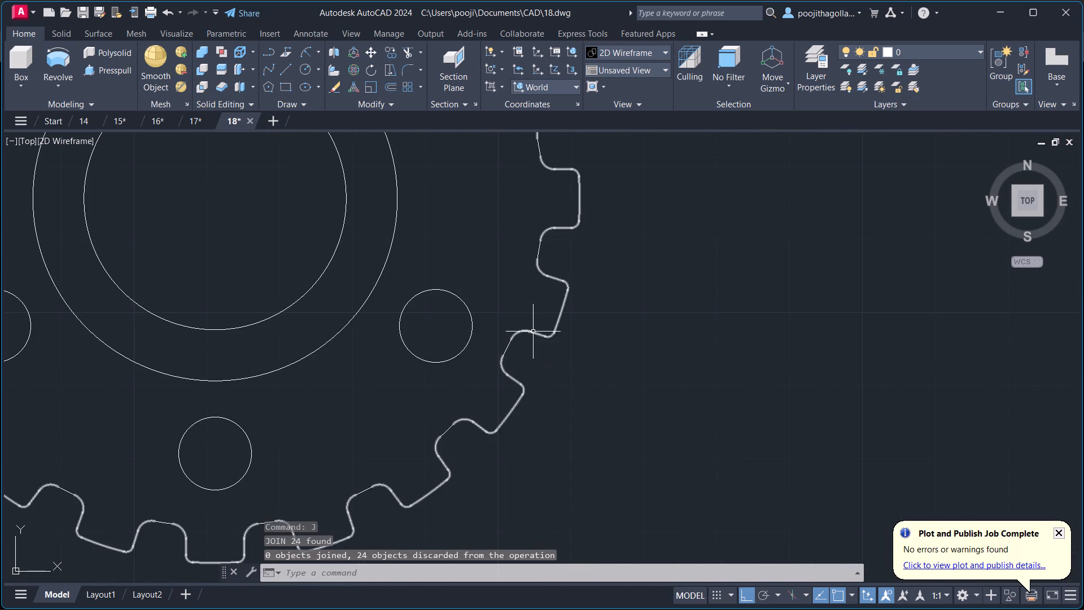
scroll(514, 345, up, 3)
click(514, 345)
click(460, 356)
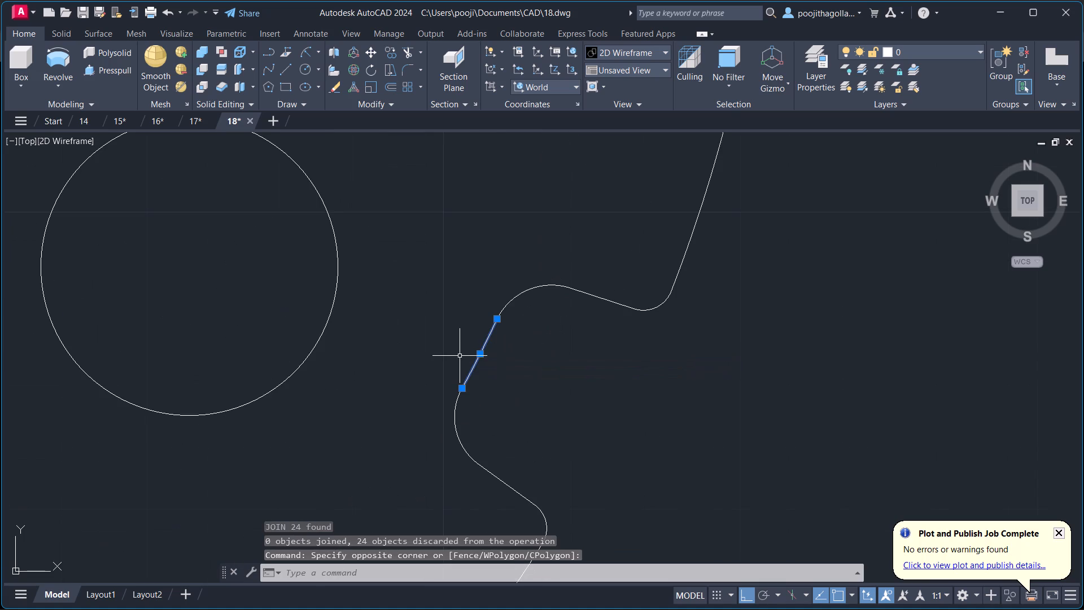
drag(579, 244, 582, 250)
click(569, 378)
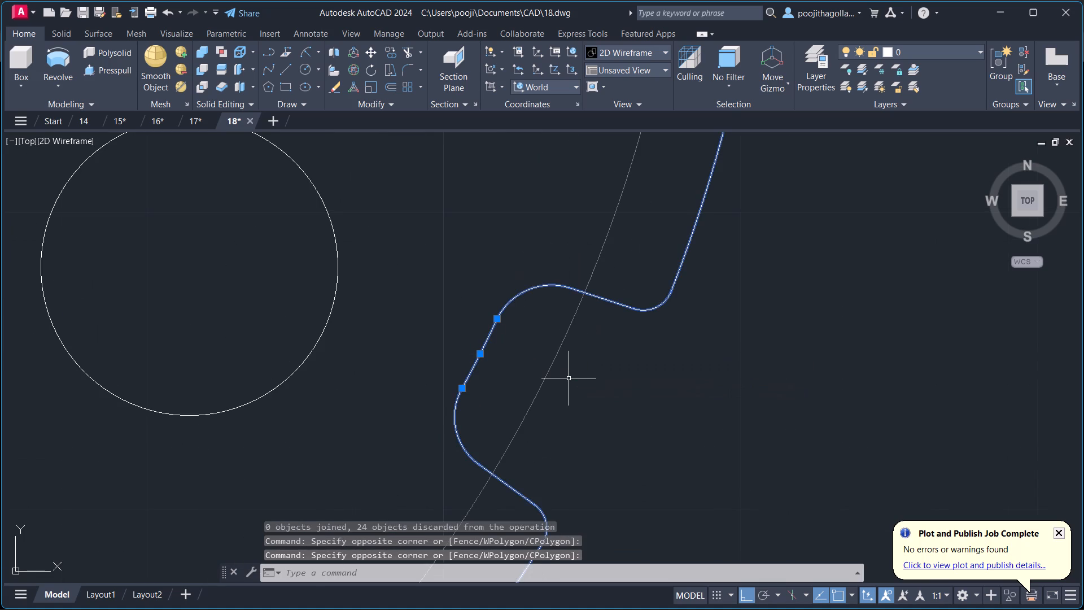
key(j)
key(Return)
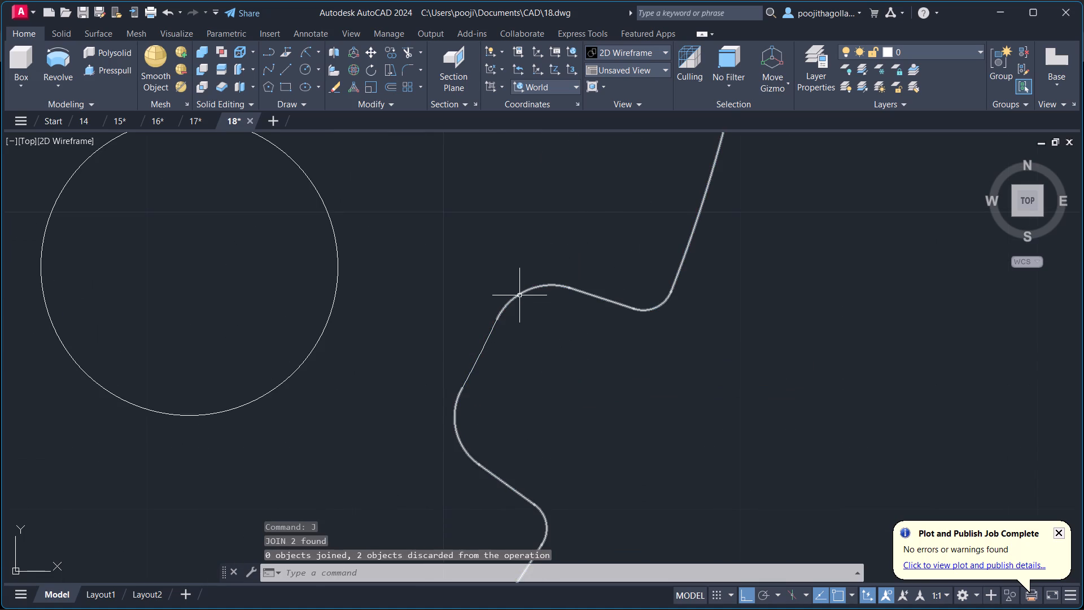
Examine the junctions between the root segment and the adjoining tooth fillets, as well as the whole gear outline.
scroll(471, 358, up, 4)
scroll(548, 293, down, 2)
middle_drag(557, 293, 546, 337)
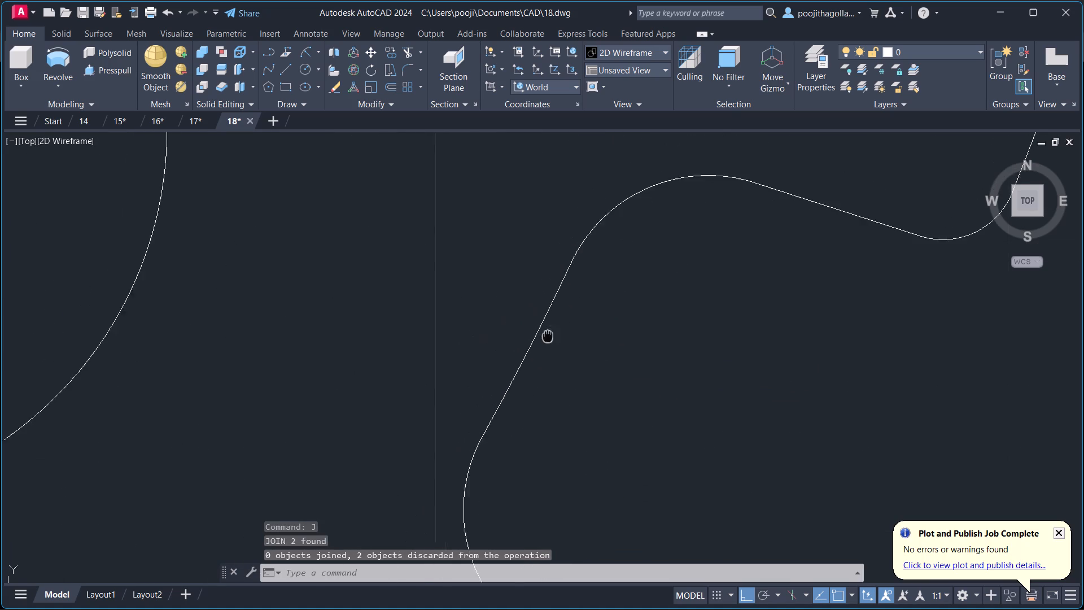
scroll(562, 281, up, 2)
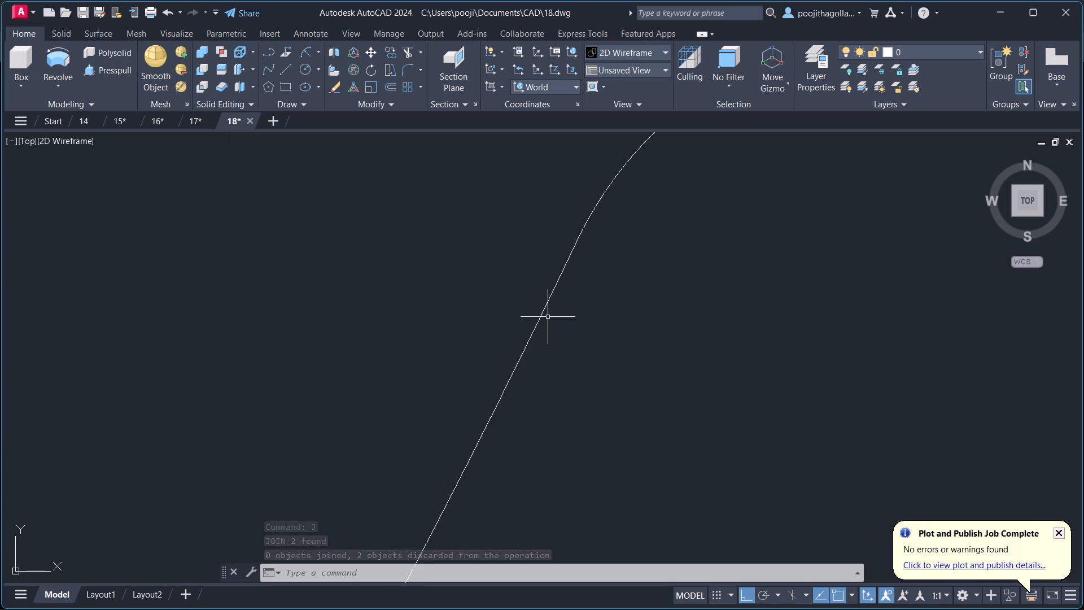
scroll(568, 312, down, 3)
scroll(577, 373, down, 3)
middle_drag(577, 410, 583, 342)
scroll(583, 342, up, 2)
scroll(593, 352, down, 3)
middle_drag(587, 411, 709, 337)
scroll(688, 358, down, 2)
middle_drag(682, 374, 668, 407)
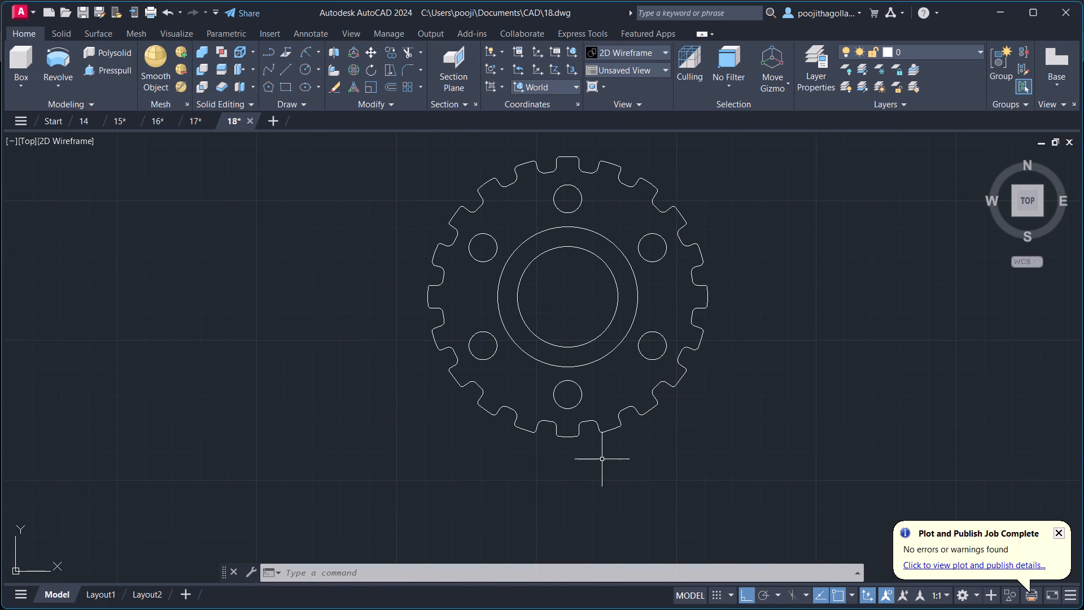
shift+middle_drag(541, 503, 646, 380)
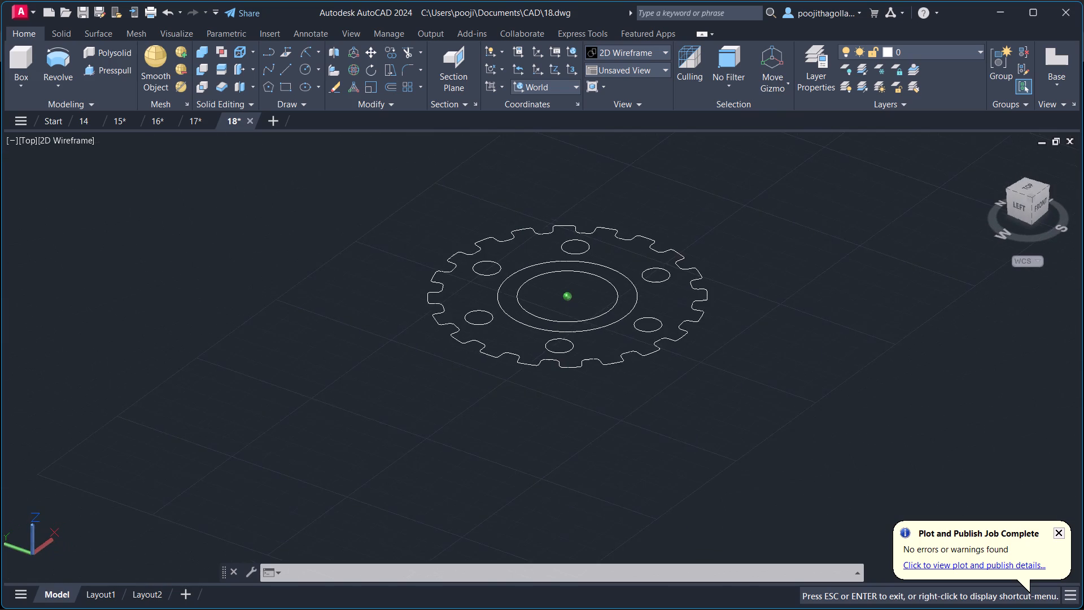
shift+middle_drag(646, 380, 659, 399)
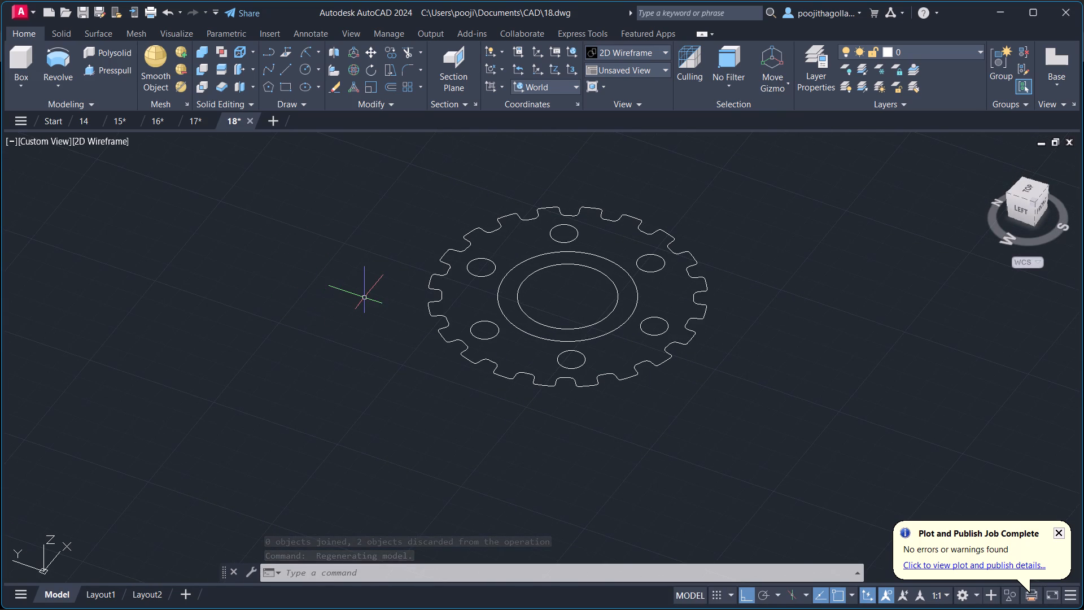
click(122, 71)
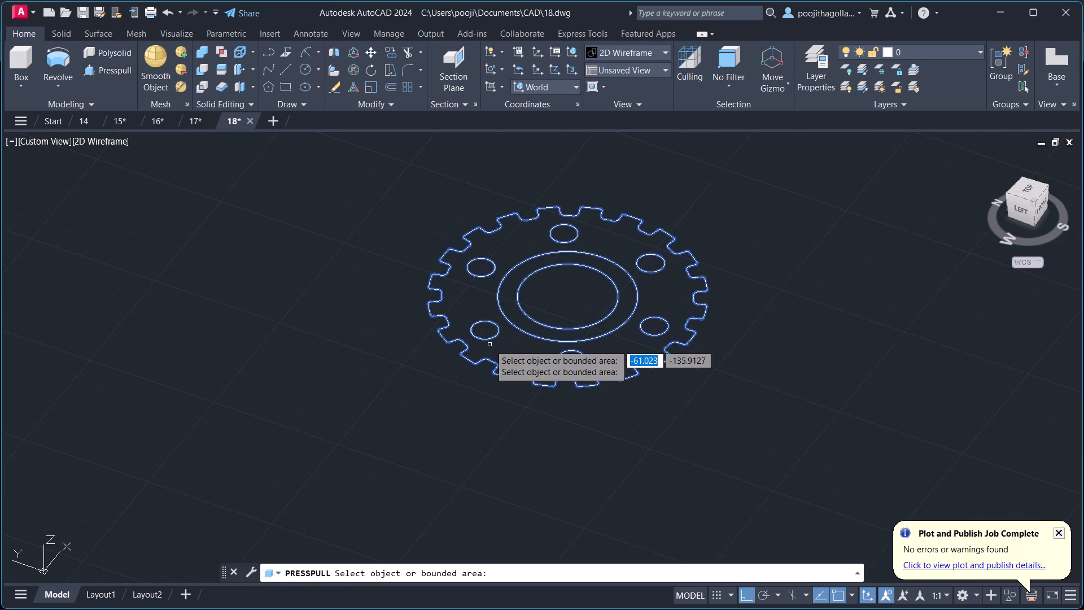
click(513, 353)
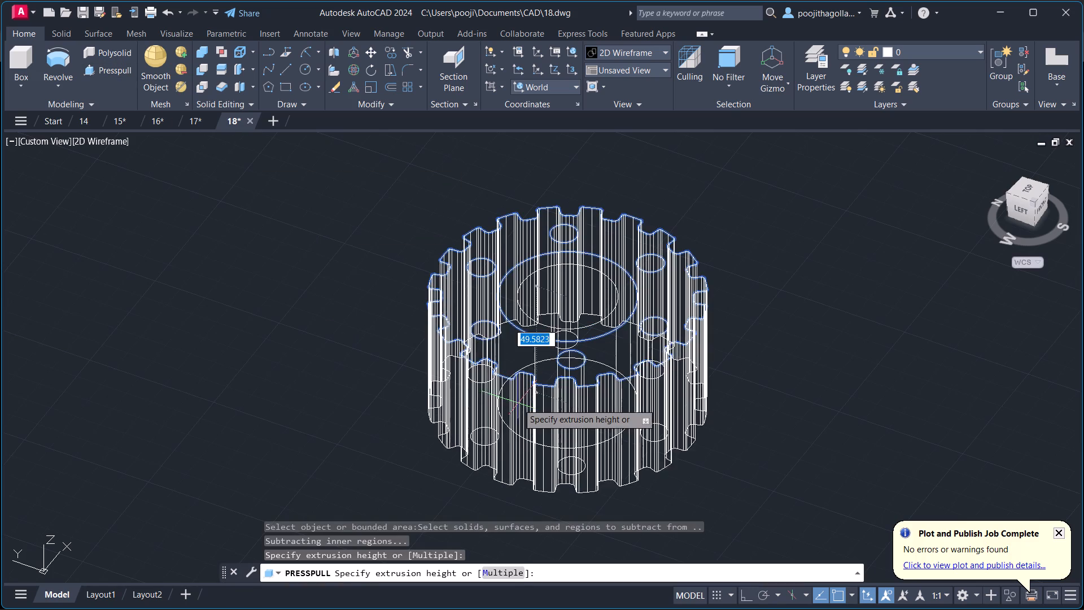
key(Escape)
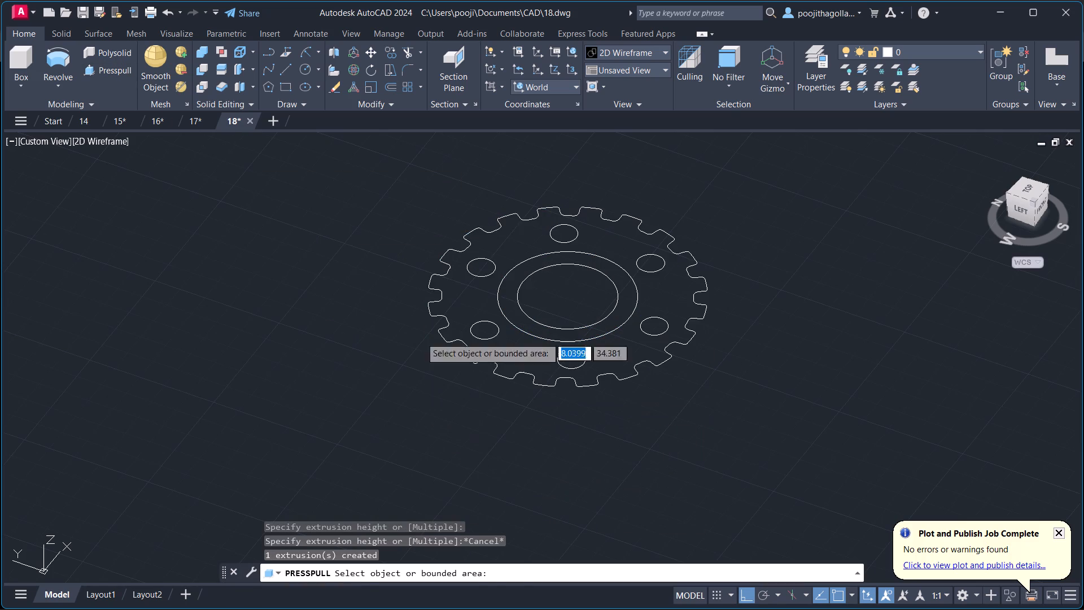
Set the viewport's visual style to Shades of Gray.
click(106, 143)
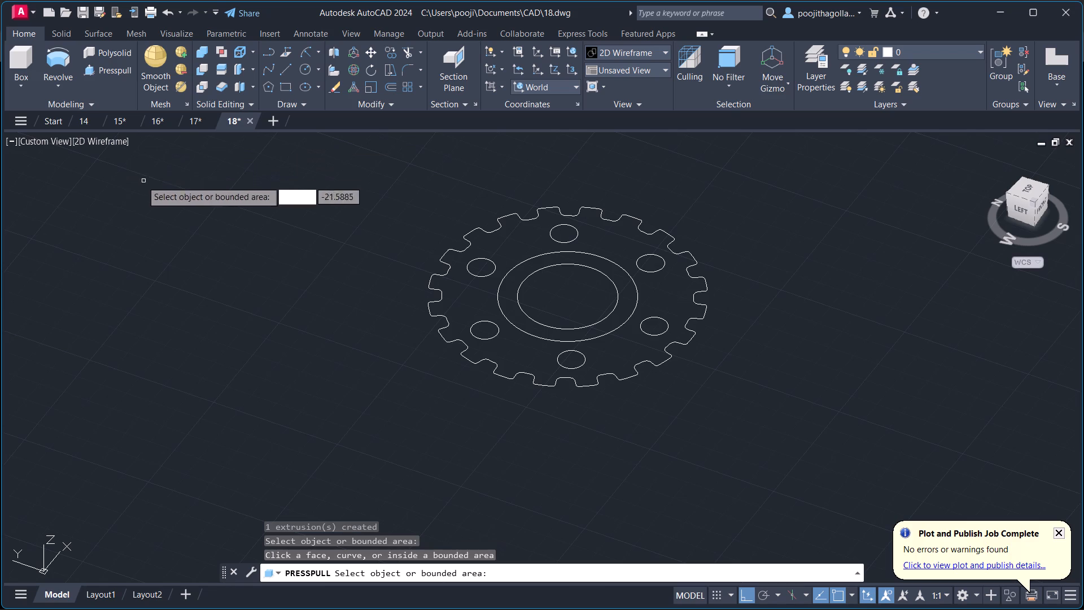
click(109, 144)
key(Escape)
click(109, 144)
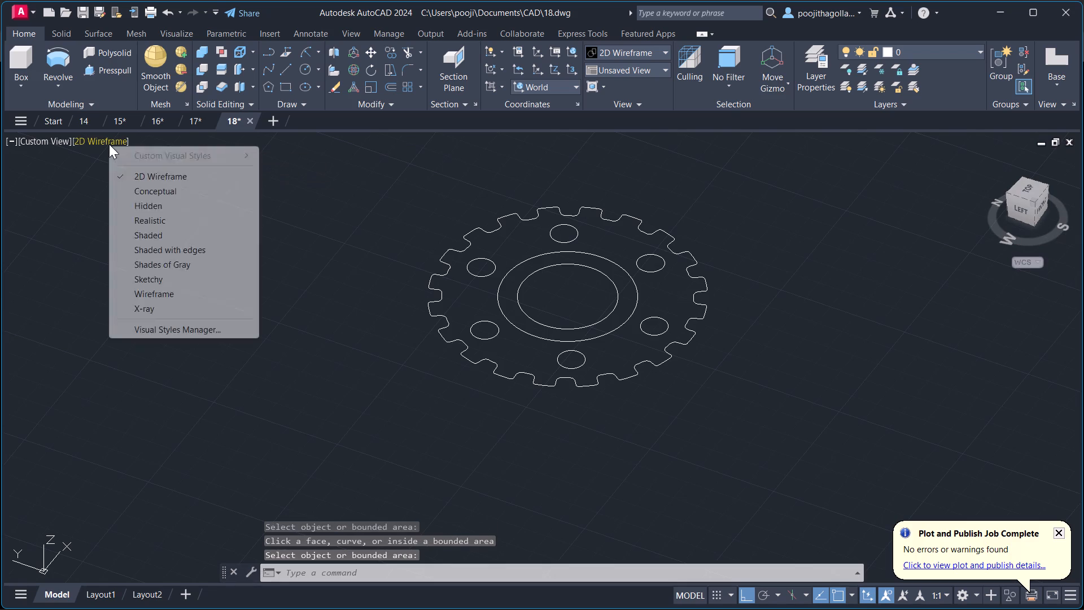
click(178, 264)
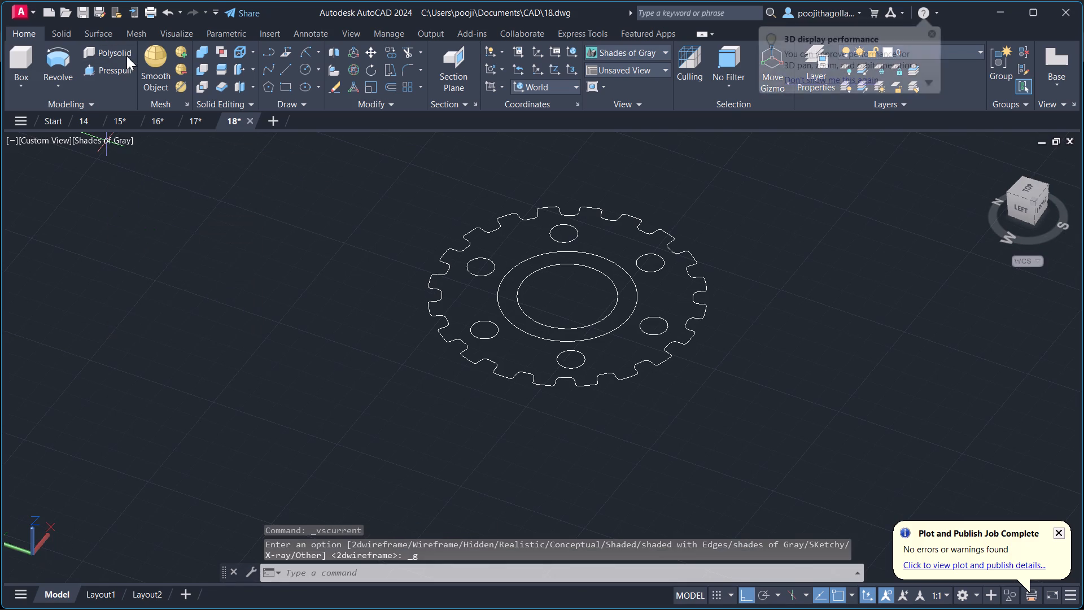
Presspull the toothed gear region around the six holes and central ring to a height of 5.
click(125, 70)
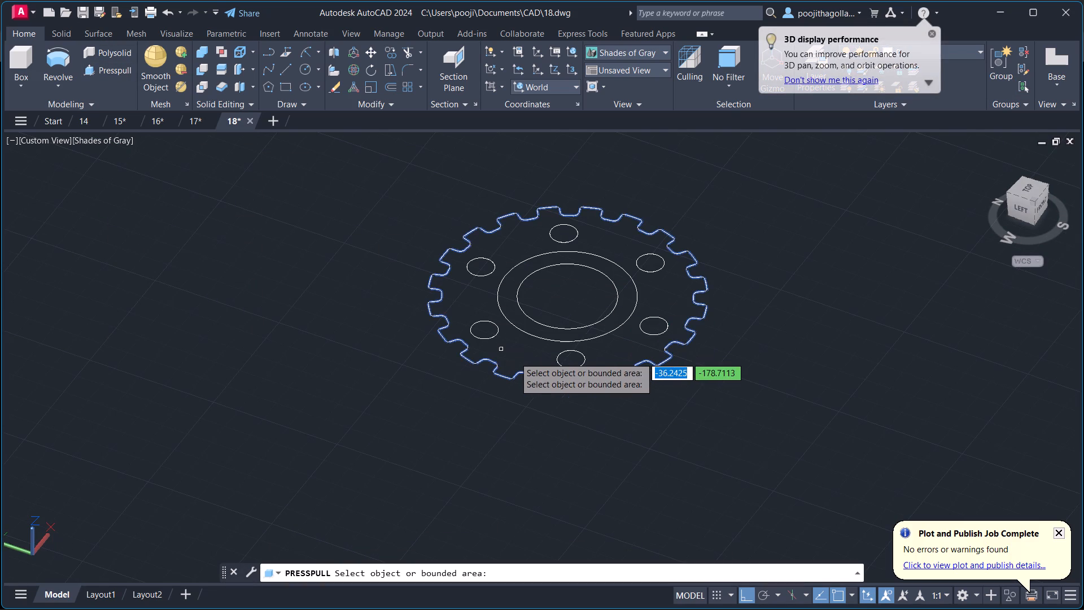
click(514, 357)
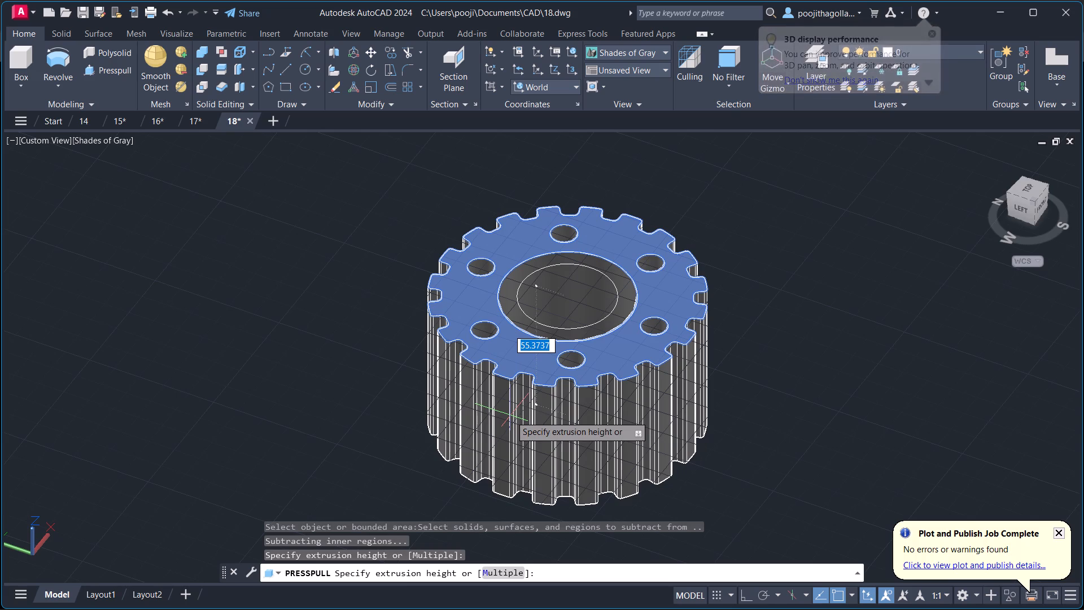
key(5)
key(Return)
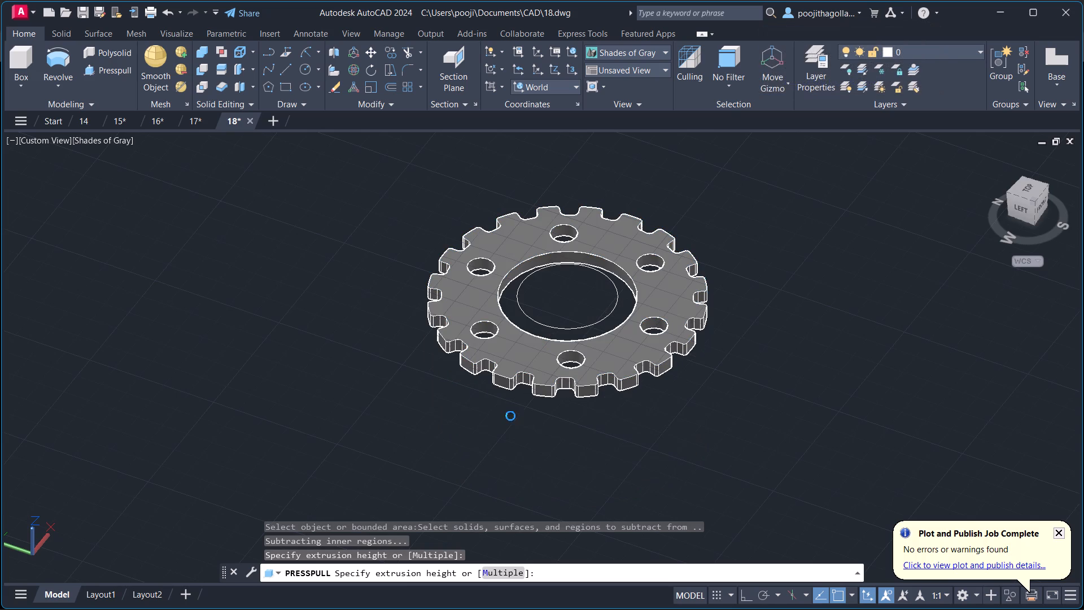
Presspull the ring-shaped area between the two central circles to a height of 3.
scroll(570, 291, up, 2)
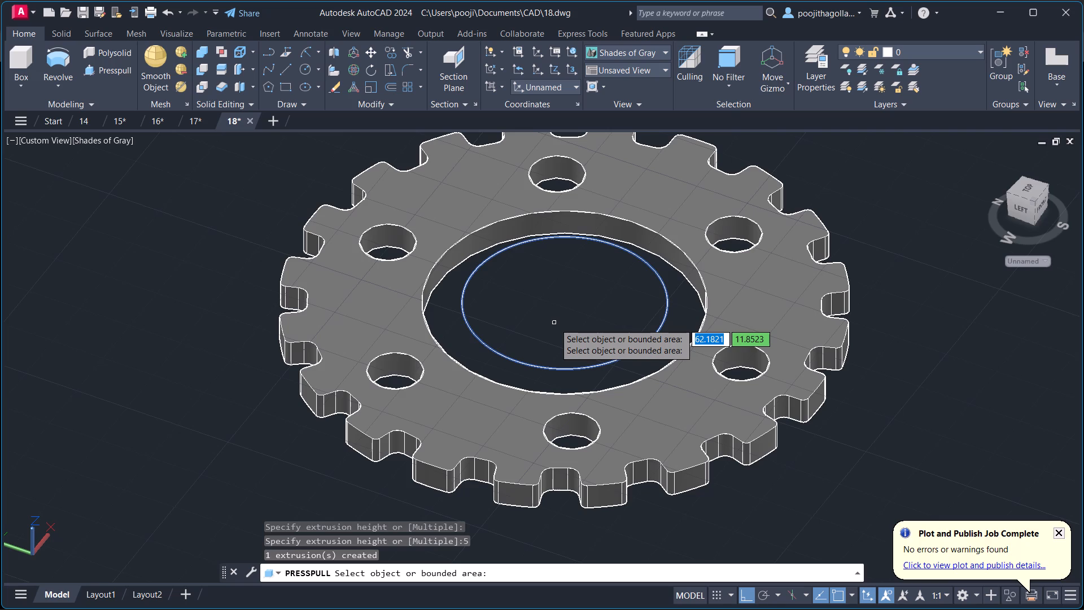
click(563, 385)
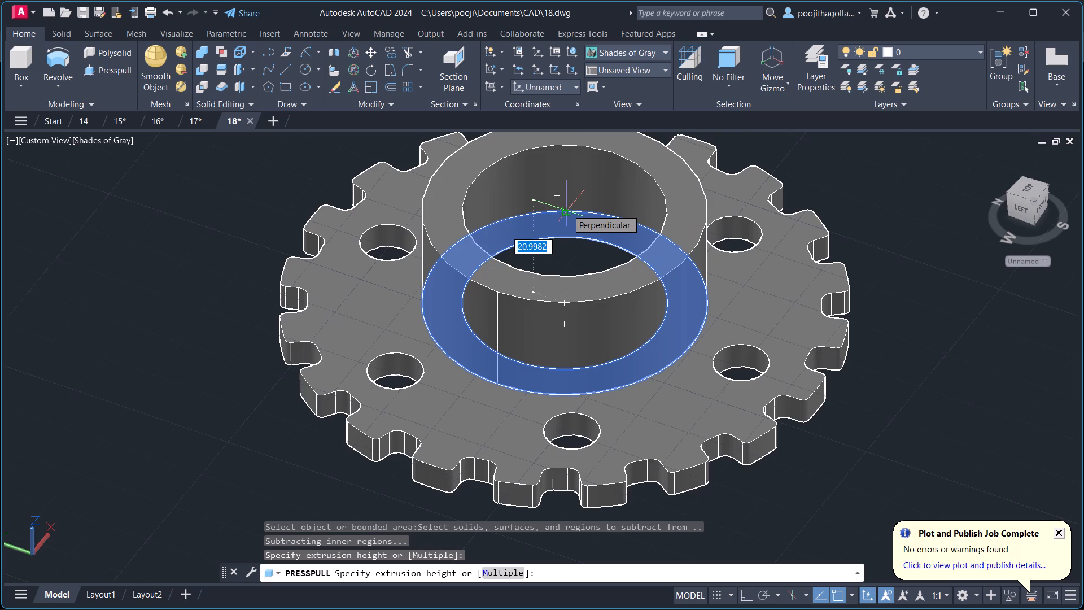
key(3)
key(Return)
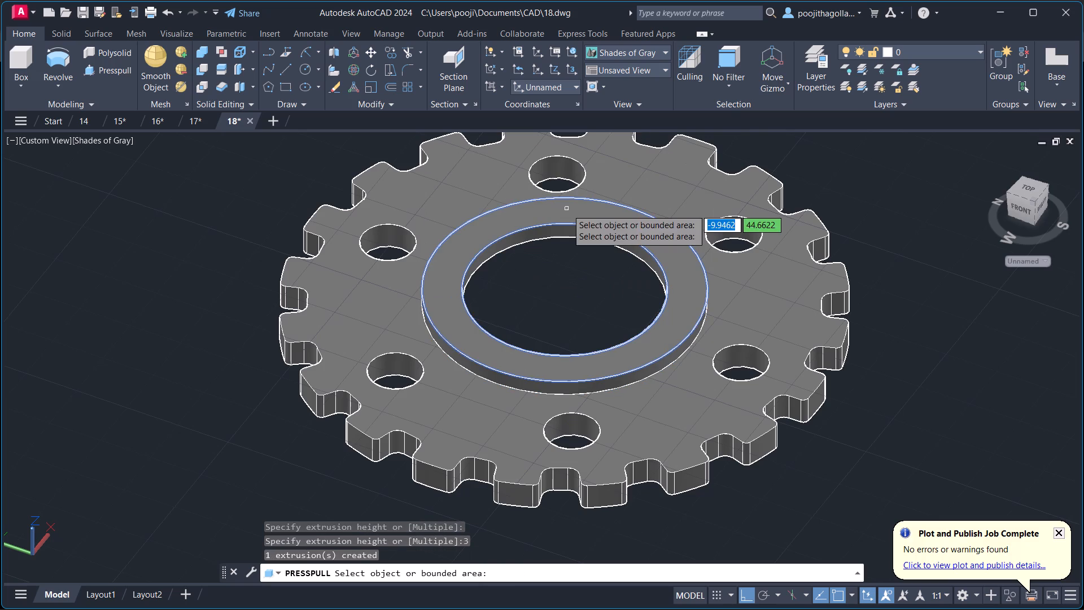
key(Escape)
Examine the extruded gear and its raised central ring from several angles and close up.
scroll(779, 424, down, 2)
middle_drag(771, 422, 691, 358)
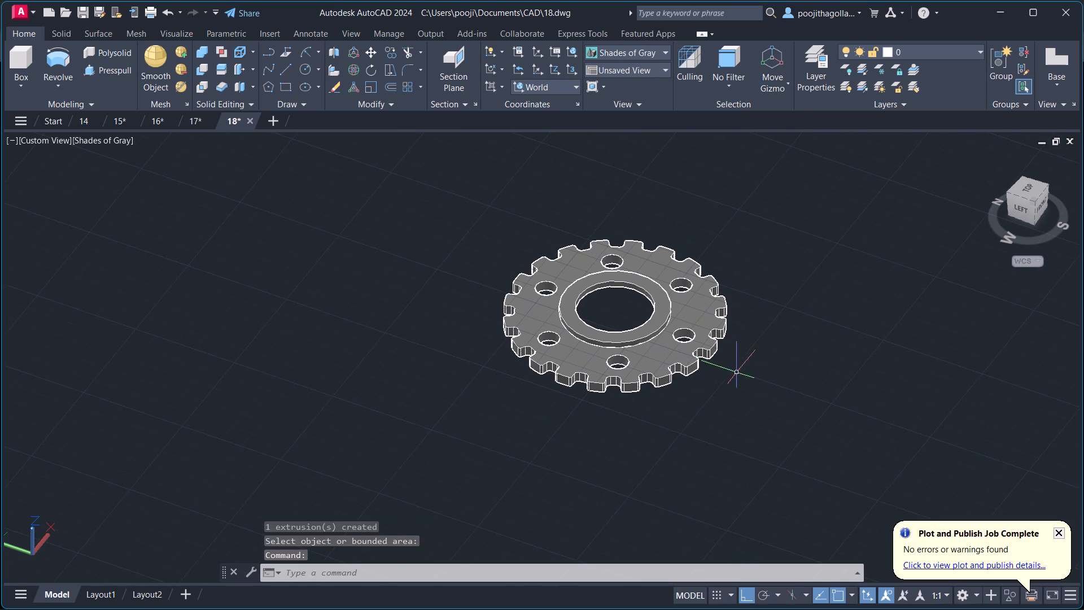
shift+middle_drag(769, 363, 783, 327)
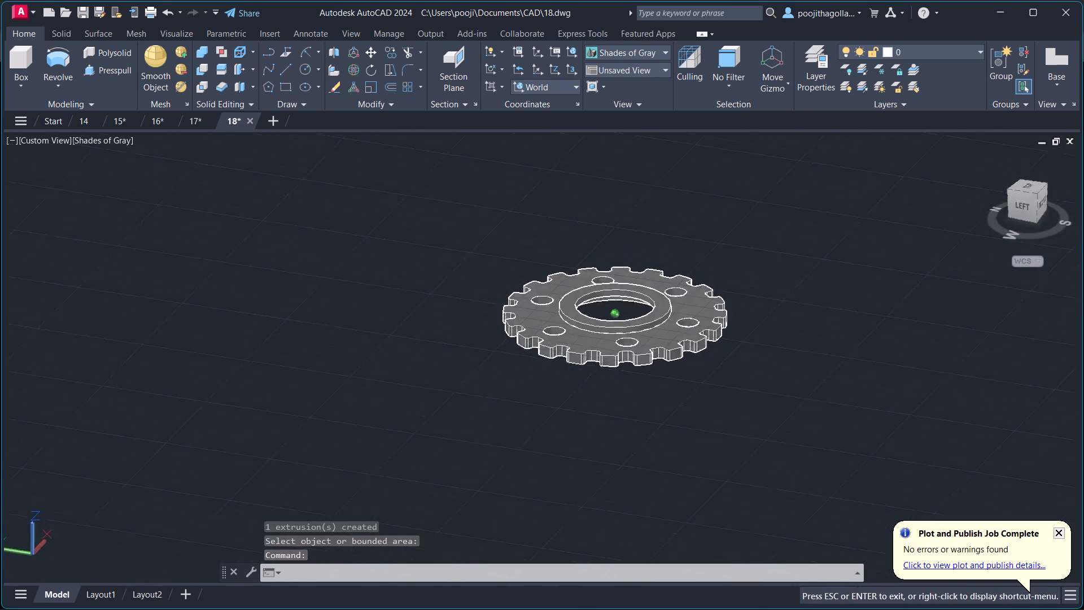
shift+middle_drag(783, 327, 779, 406)
shift+scroll(714, 419, up, 1)
shift+middle_drag(714, 419, 691, 374)
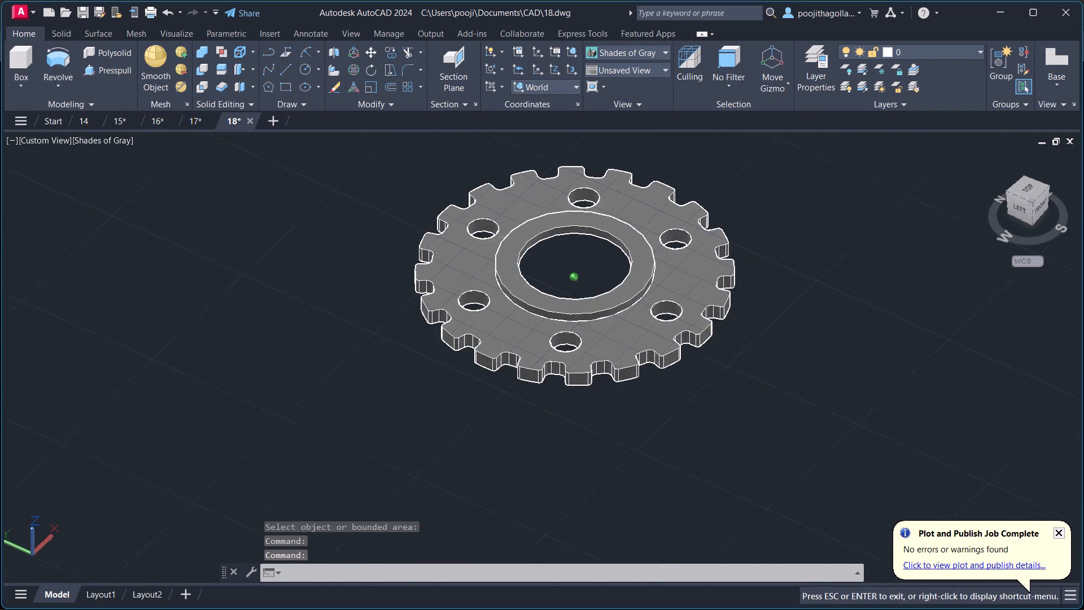
shift+middle_drag(691, 374, 600, 364)
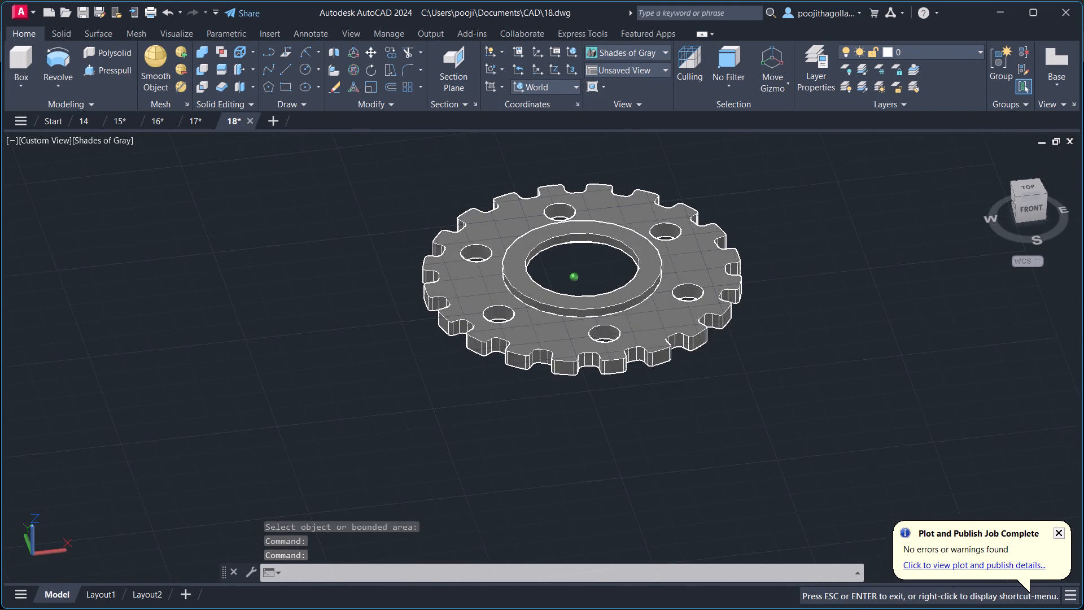
shift+middle_drag(600, 364, 591, 372)
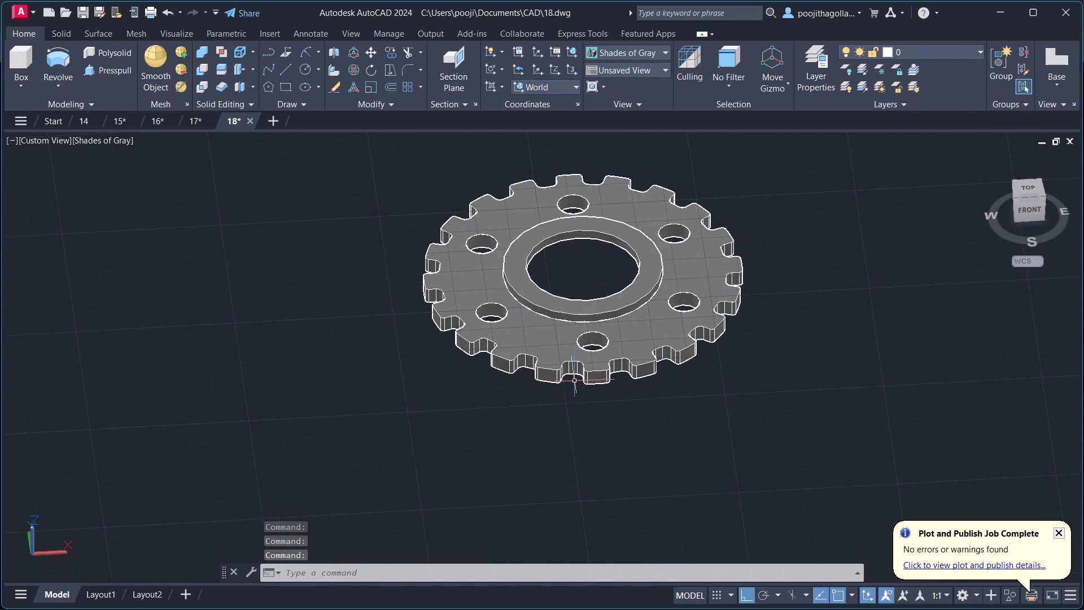
scroll(566, 325, up, 1)
middle_drag(590, 321, 562, 413)
scroll(589, 329, up, 1)
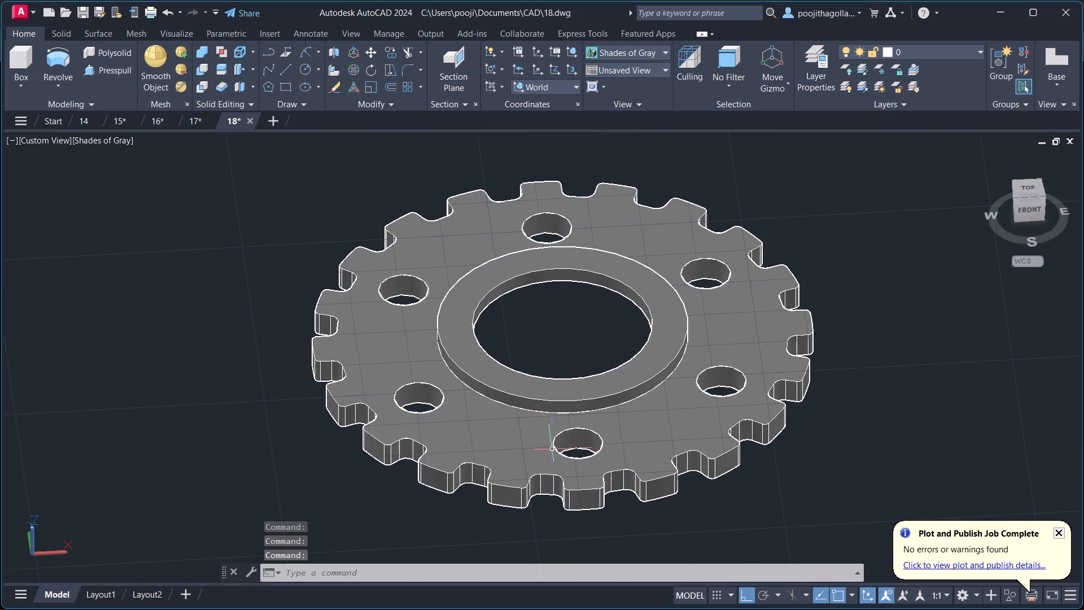
middle_drag(659, 368, 624, 373)
scroll(609, 377, up, 1)
middle_drag(609, 377, 615, 399)
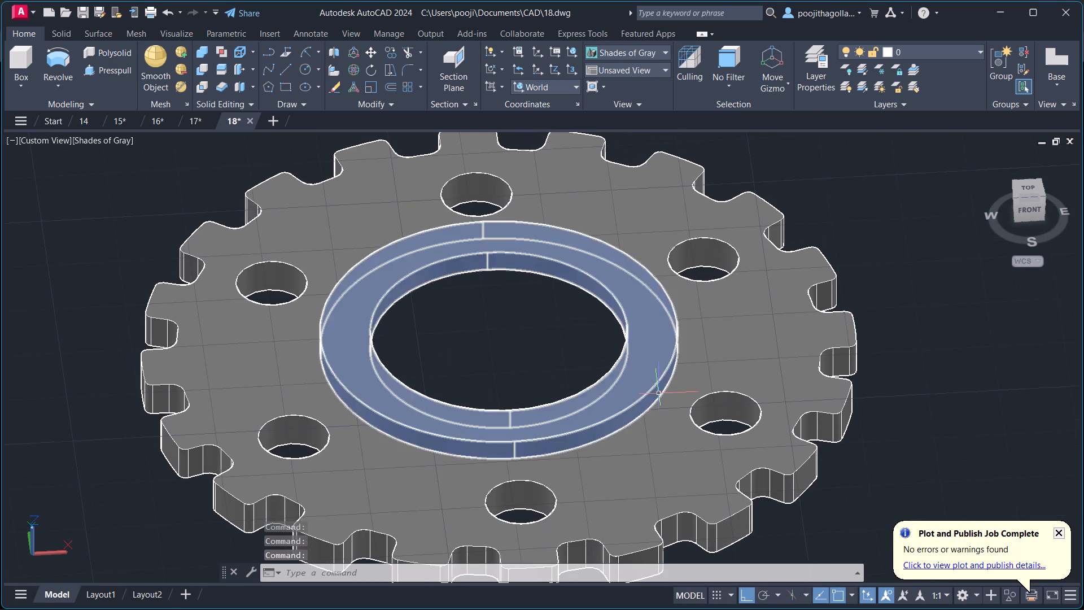
Union the toothed gear body and the raised central ring into one solid.
scroll(659, 394, down, 1)
middle_drag(677, 398, 666, 378)
text(uni)
key(Return)
drag(885, 211, 881, 217)
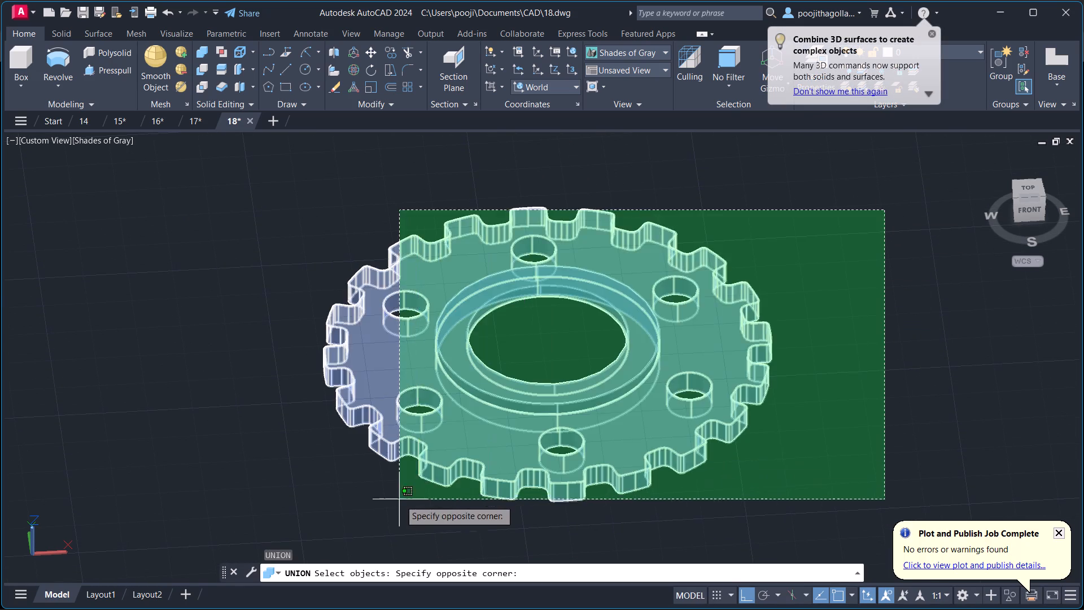
click(400, 500)
key(Return)
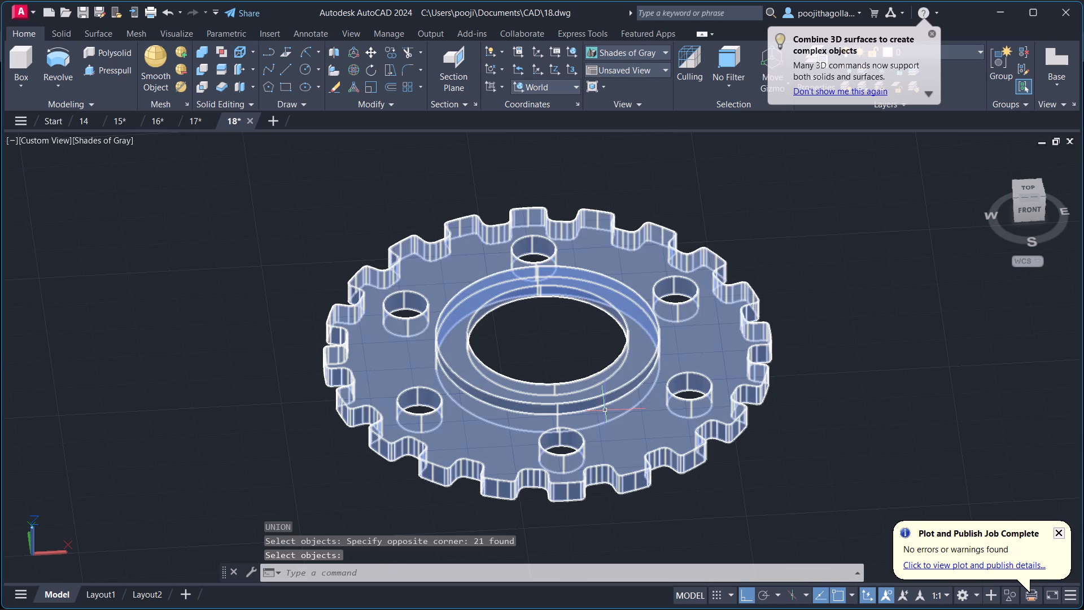
Examine the combined gear solid, including its central ring, holes and teeth.
scroll(620, 446, down, 1)
middle_drag(615, 438, 606, 419)
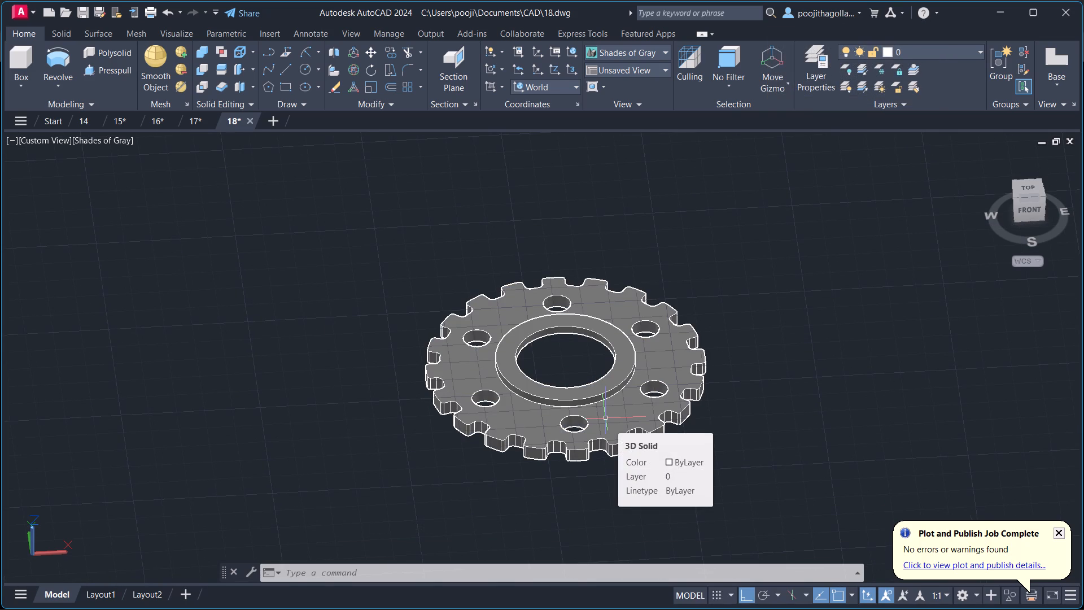
middle_drag(617, 421, 628, 454)
scroll(611, 446, up, 1)
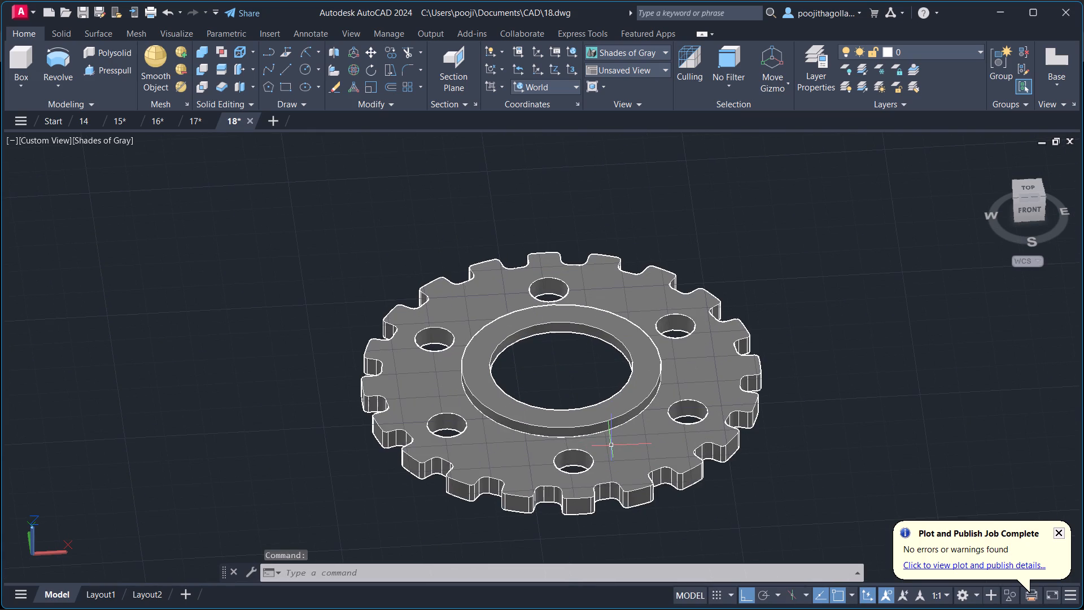
middle_drag(600, 476, 593, 451)
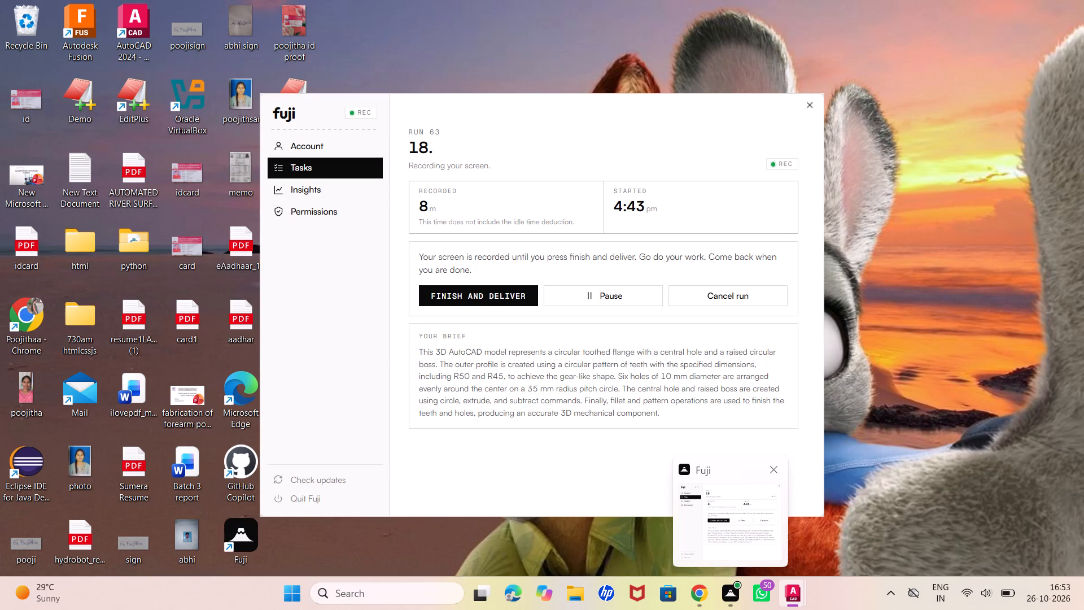
scroll(619, 390, up, 1)
middle_drag(598, 426, 534, 419)
scroll(534, 419, down, 1)
middle_drag(534, 419, 540, 443)
Start a plot of the model and turn on centering of the plot on the paper.
key(ctrl+p)
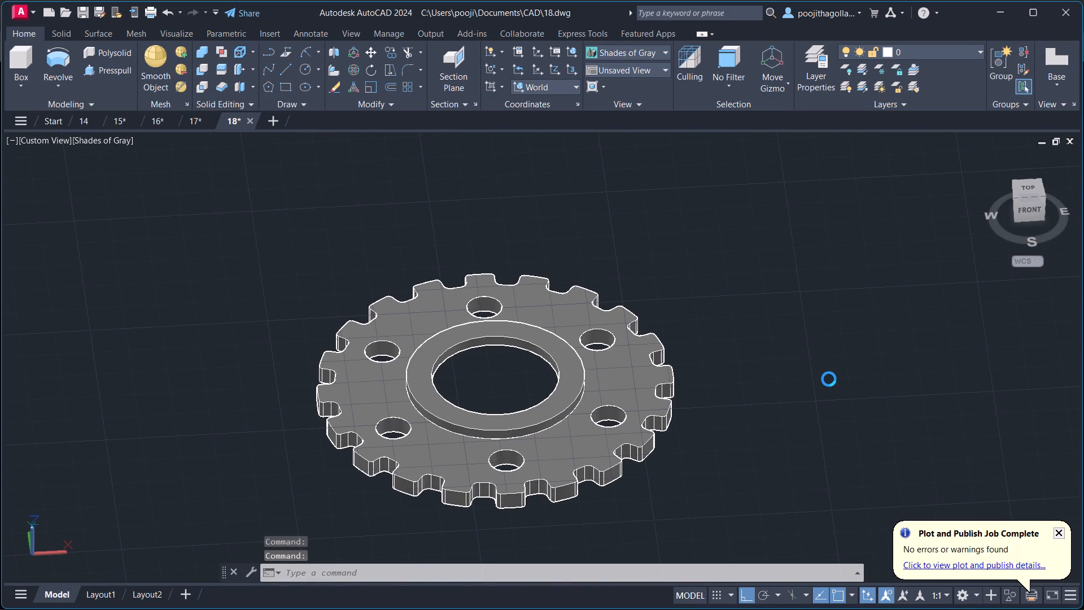
click(709, 176)
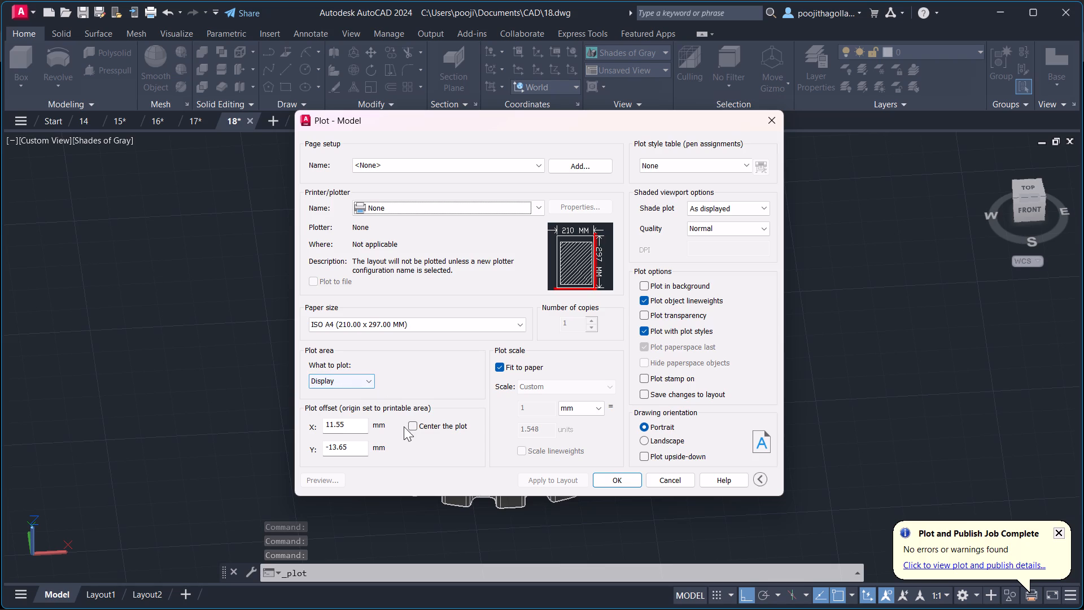
click(409, 425)
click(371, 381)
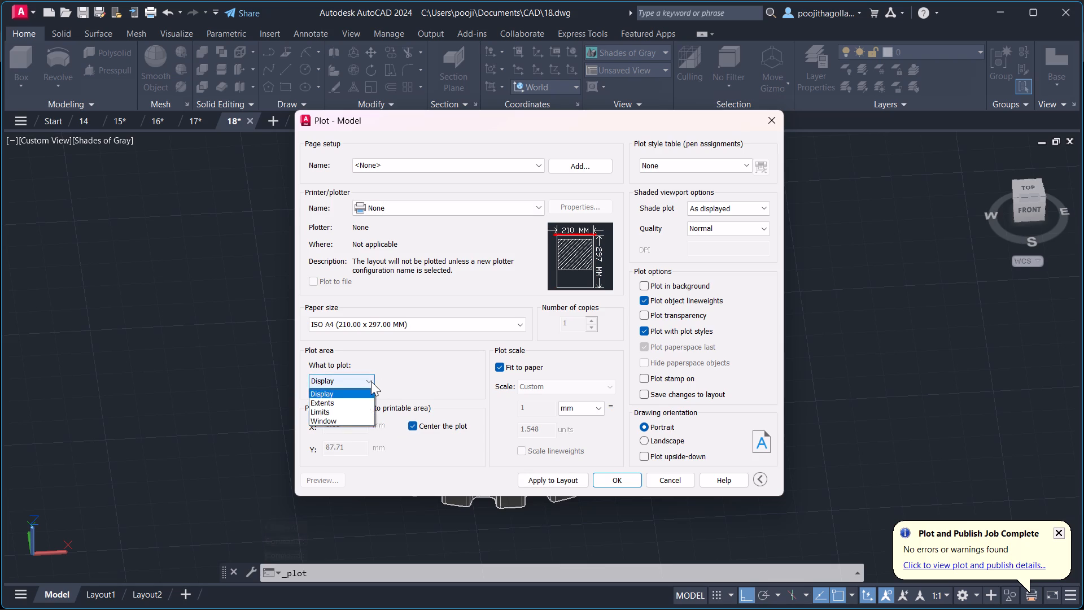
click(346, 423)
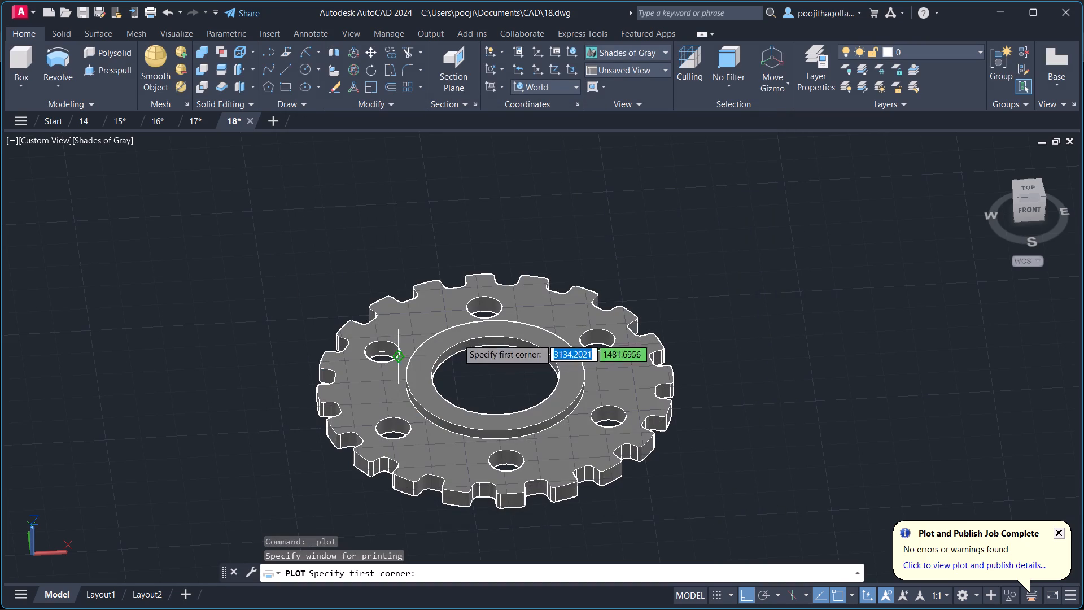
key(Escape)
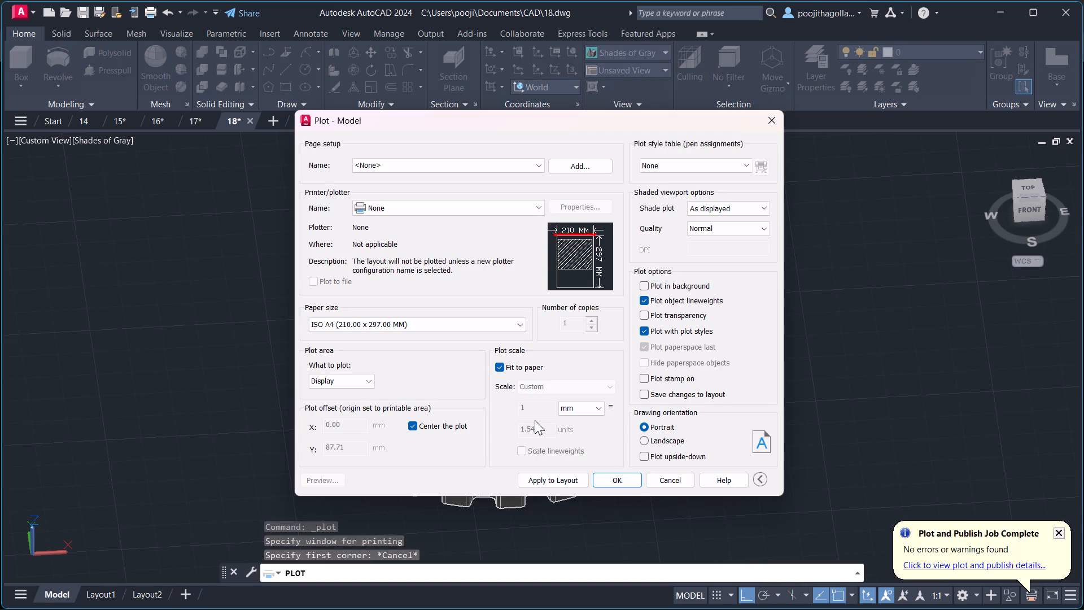
Choose AutoCAD PDF (High Quality Print).pc3 as the plotter.
click(505, 207)
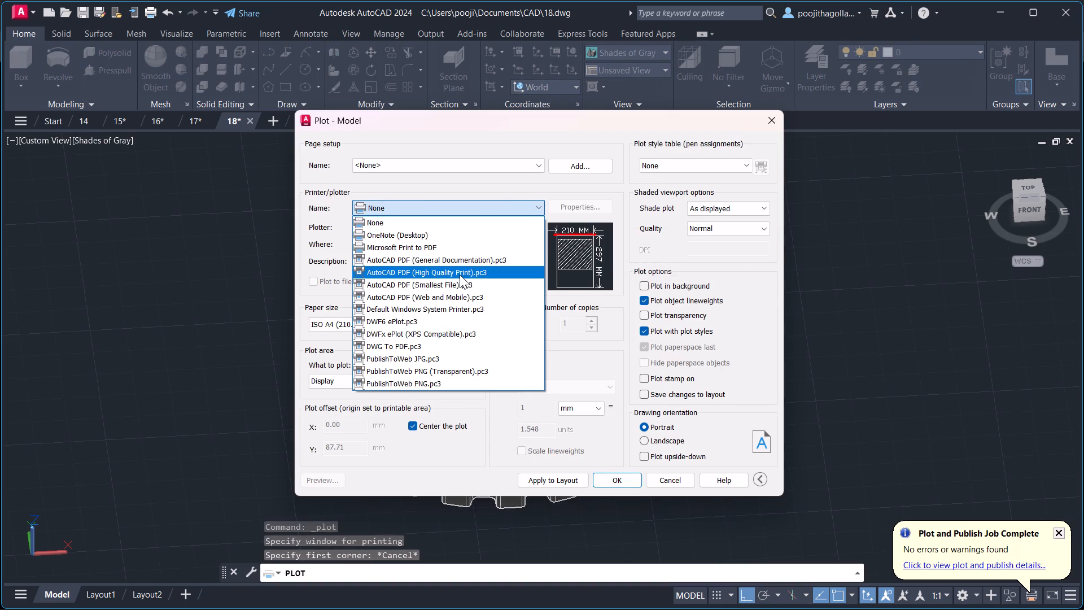
click(460, 274)
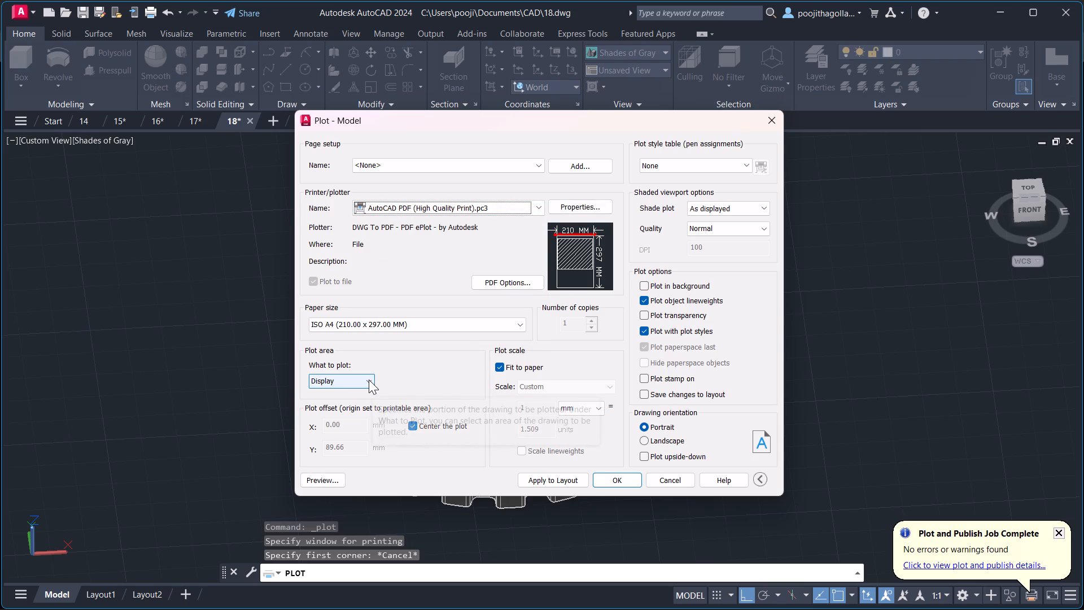
Set the plot area to a window enclosing the whole gear and preview the plot.
click(369, 380)
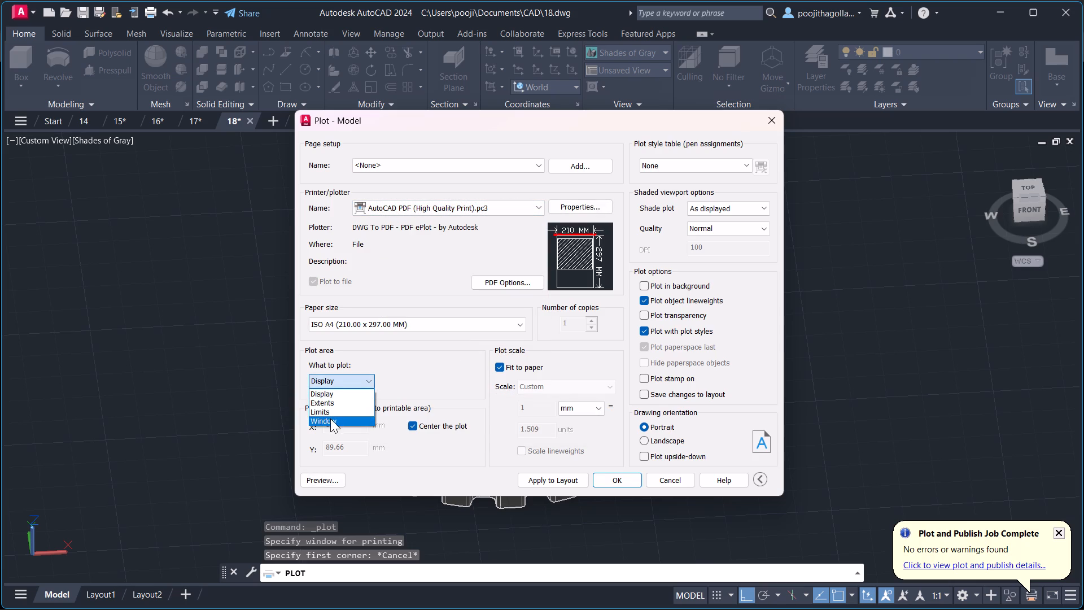
click(330, 419)
scroll(706, 273, down, 1)
click(727, 239)
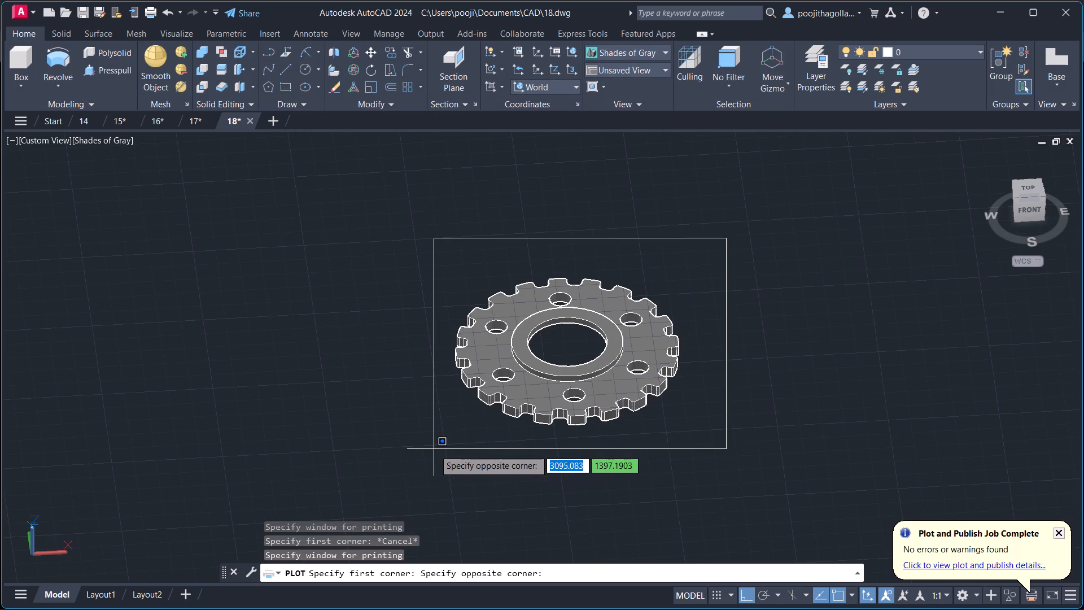
drag(434, 450, 617, 480)
click(329, 478)
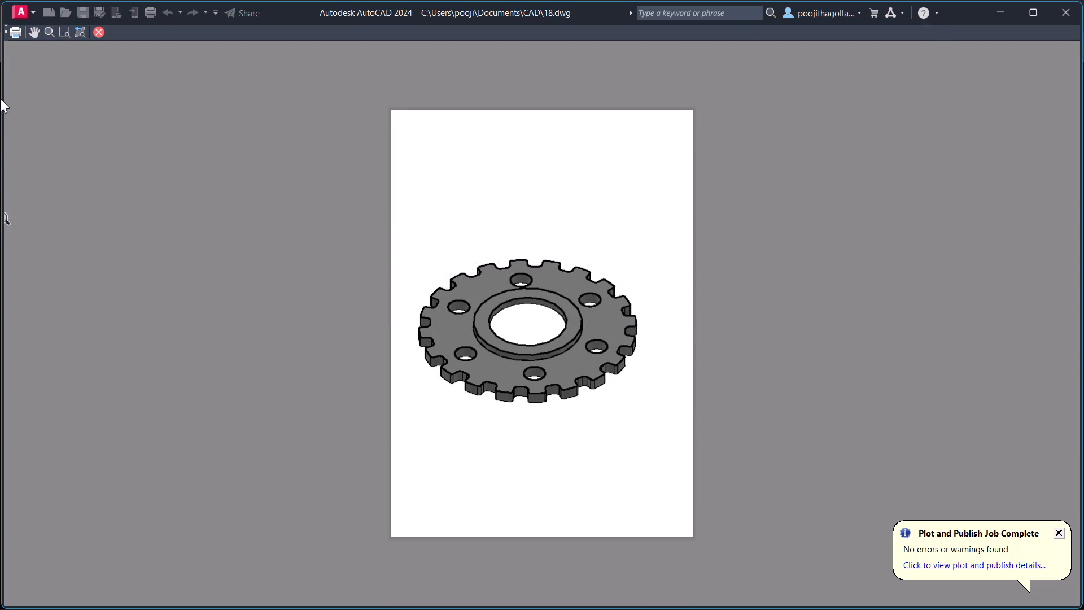
Plot the previewed sheet to a PDF file named 18-Model in the CAD folder.
click(14, 33)
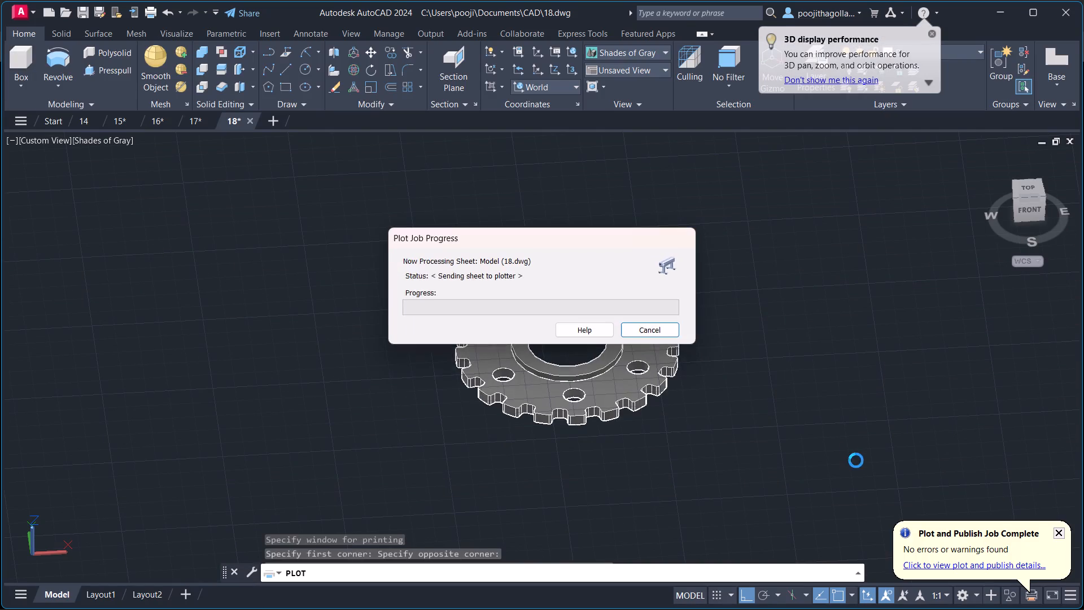
click(725, 422)
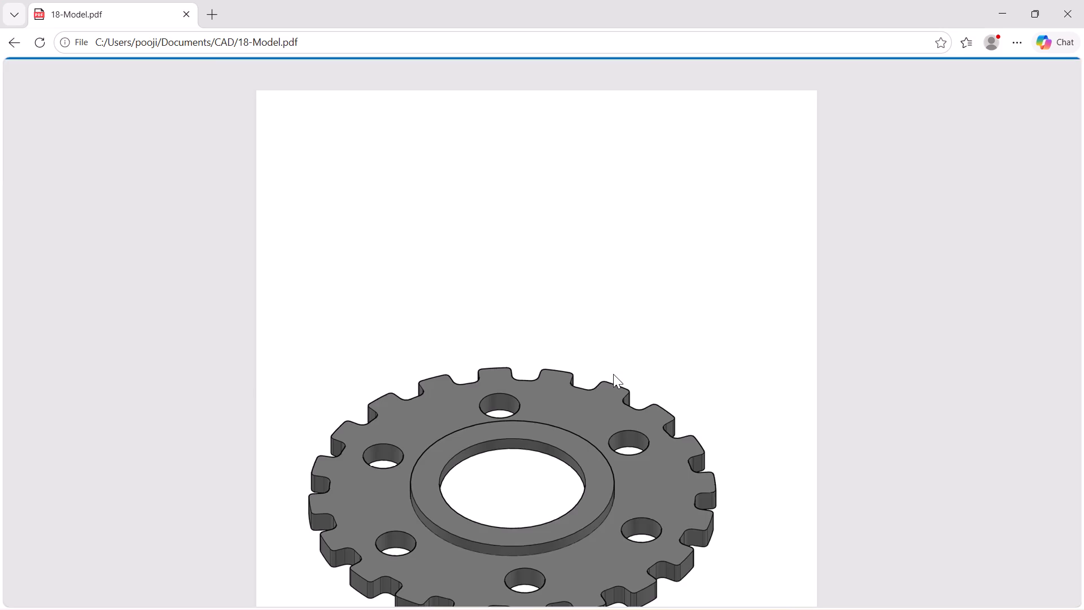
Look over the gear in the plotted 18-Model PDF and close the file.
scroll(613, 374, down, 2)
click(1068, 10)
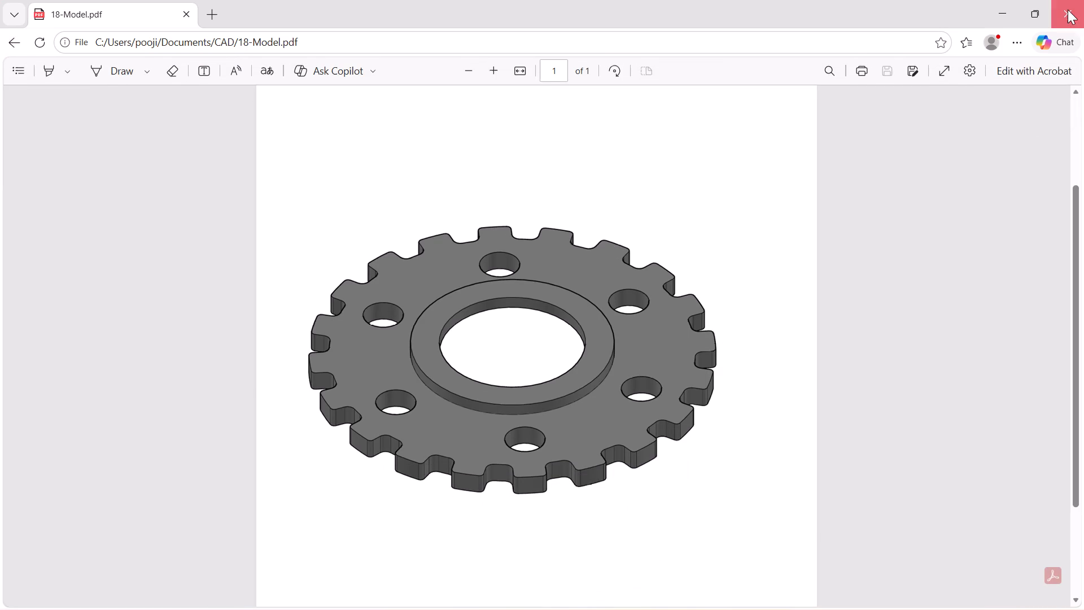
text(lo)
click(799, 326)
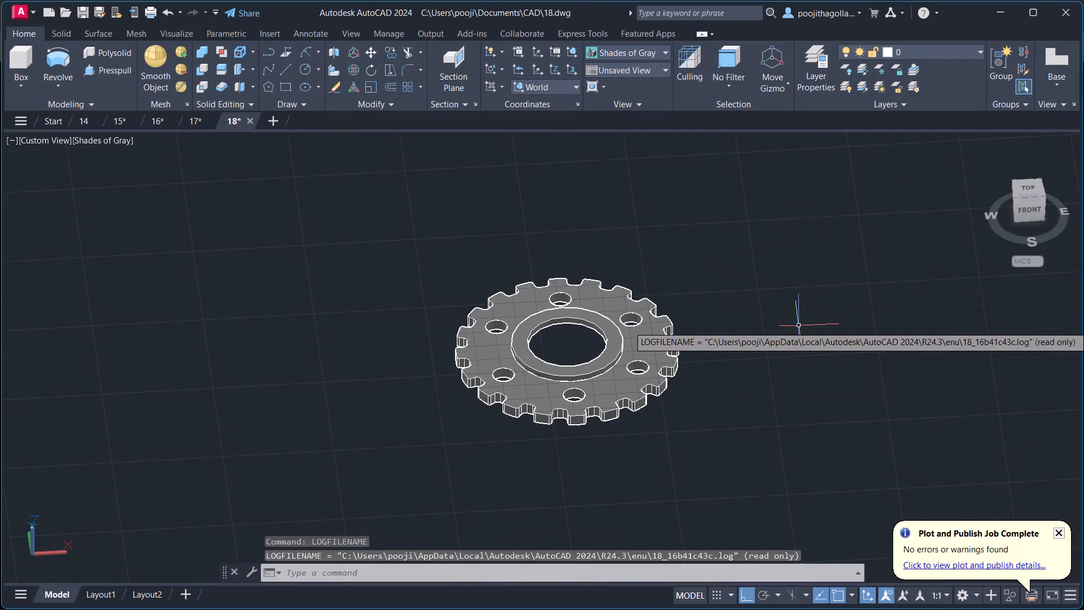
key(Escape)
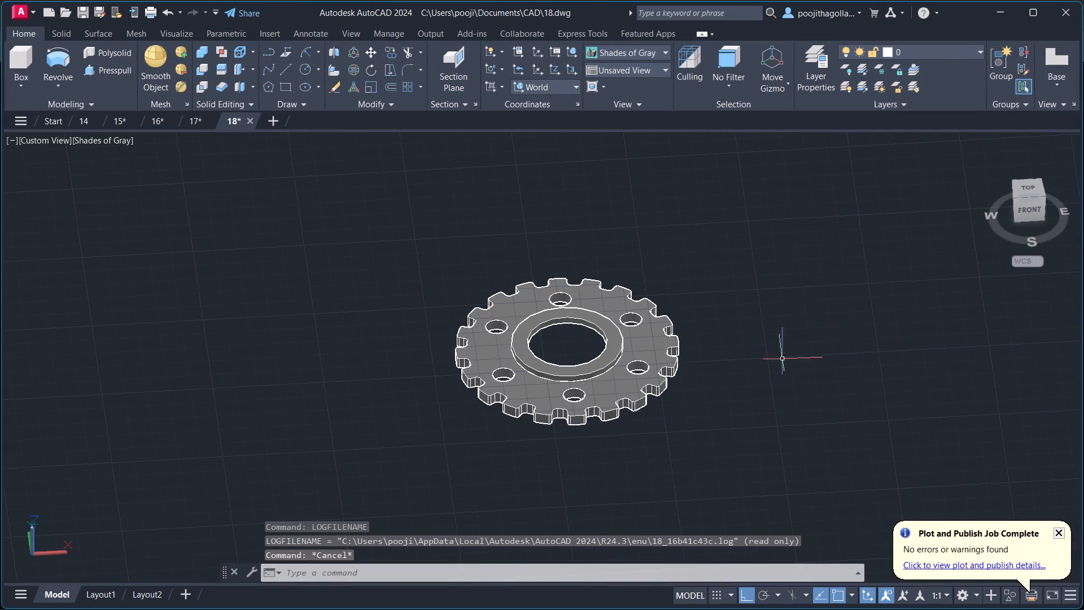
Save drawing 18 with the gear shown enlarged in the shaded 3D view.
middle_drag(779, 365, 773, 394)
scroll(716, 403, up, 2)
middle_drag(716, 403, 795, 378)
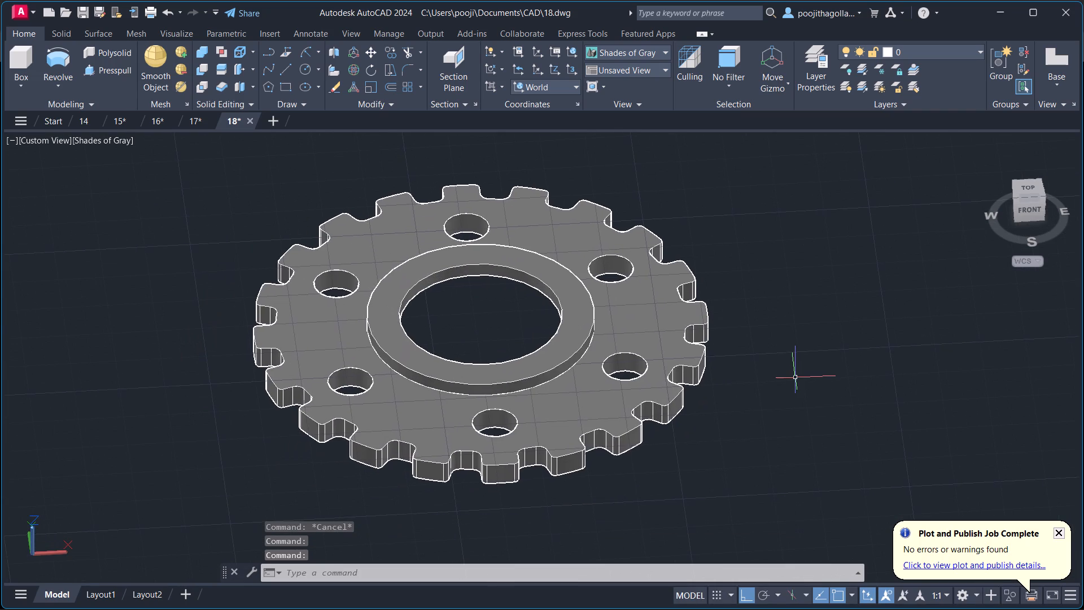
key(ctrl+s)
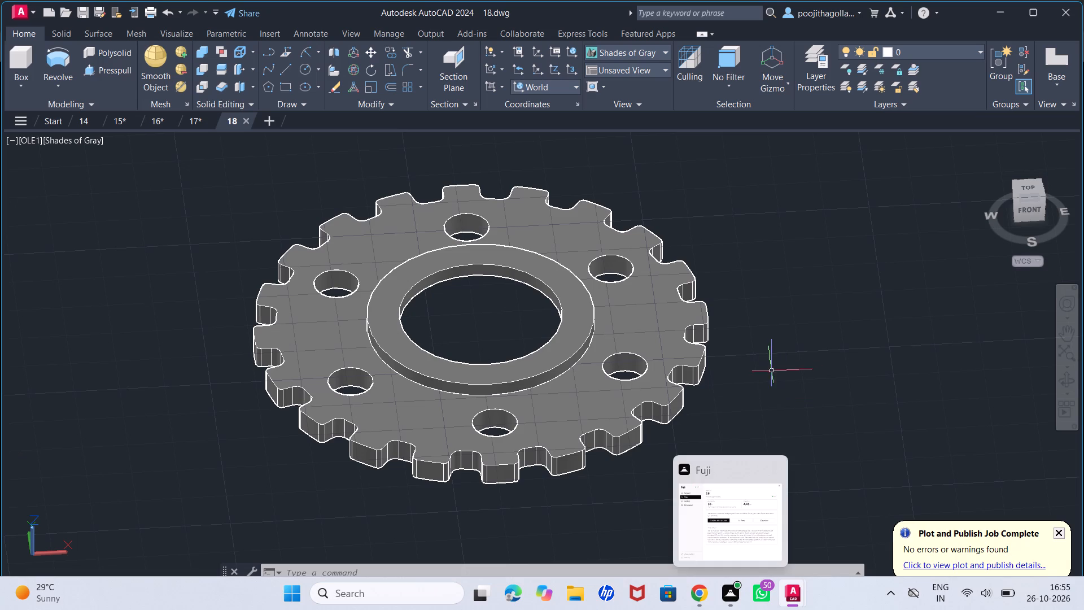
key(ctrl+s)
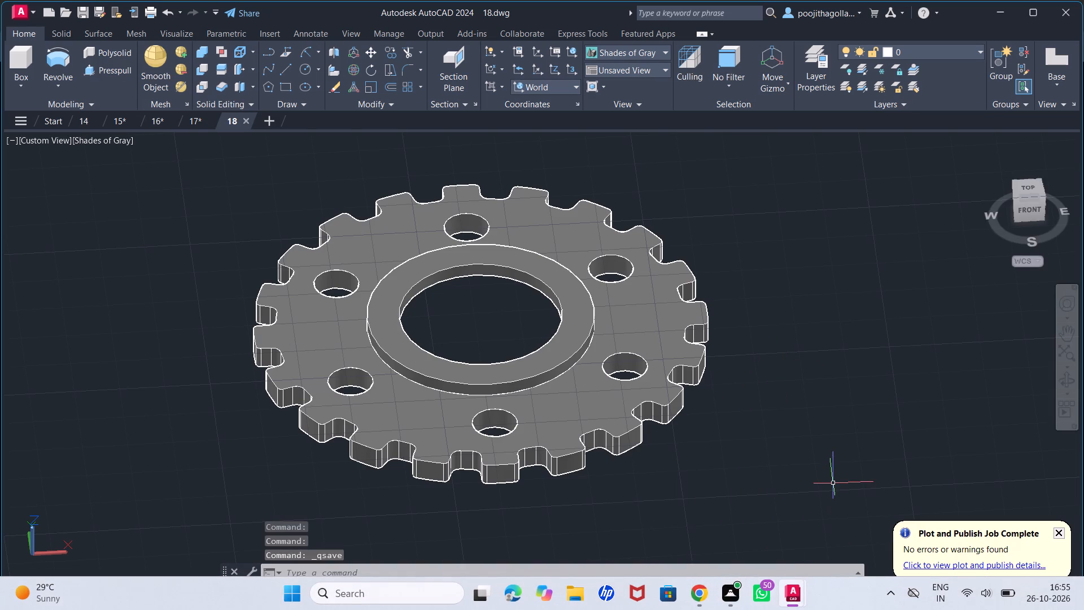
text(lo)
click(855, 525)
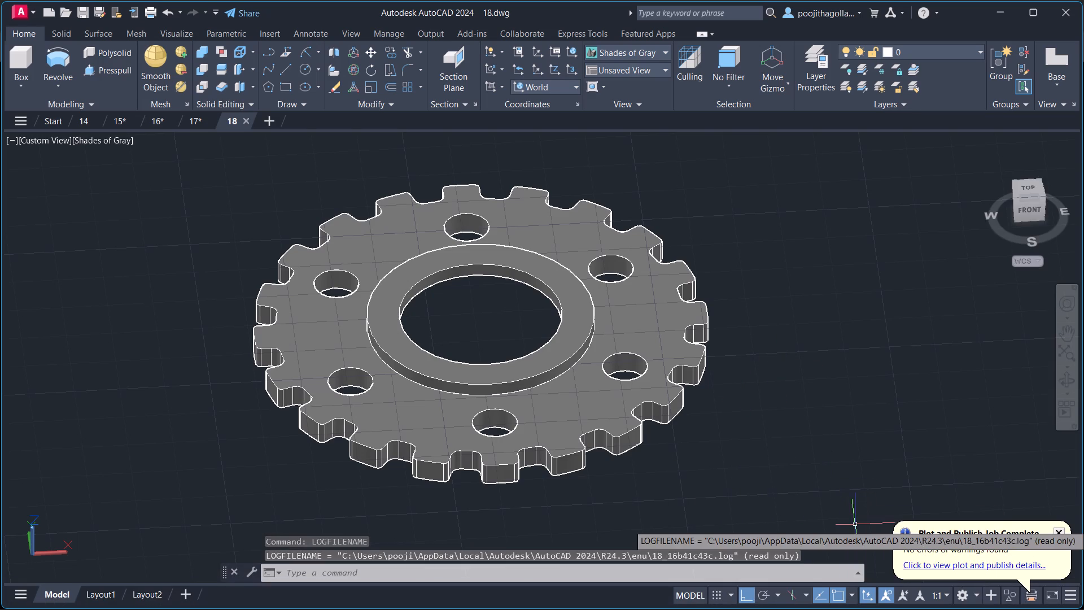